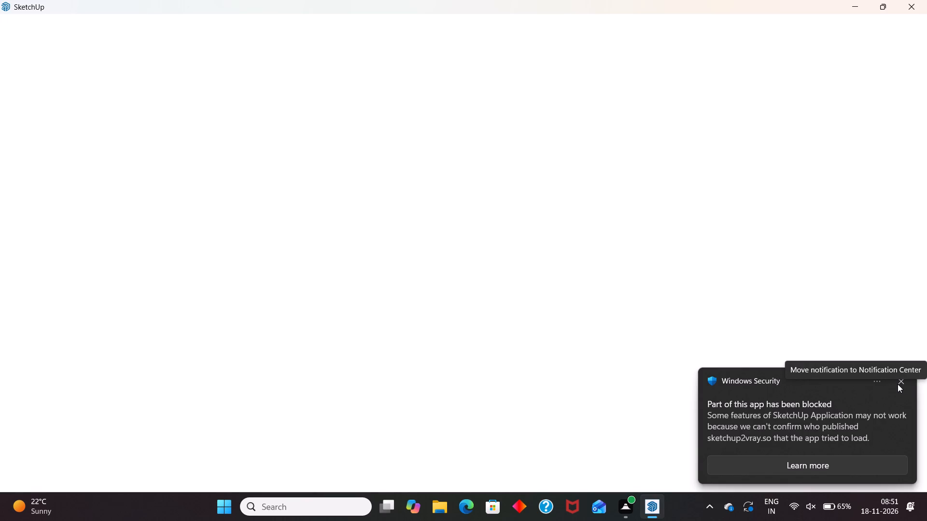
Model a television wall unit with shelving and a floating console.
Dismiss the Windows Security notification about the blocked part of the app.
{"action": "left_click", "coordinate": [899, 383]}
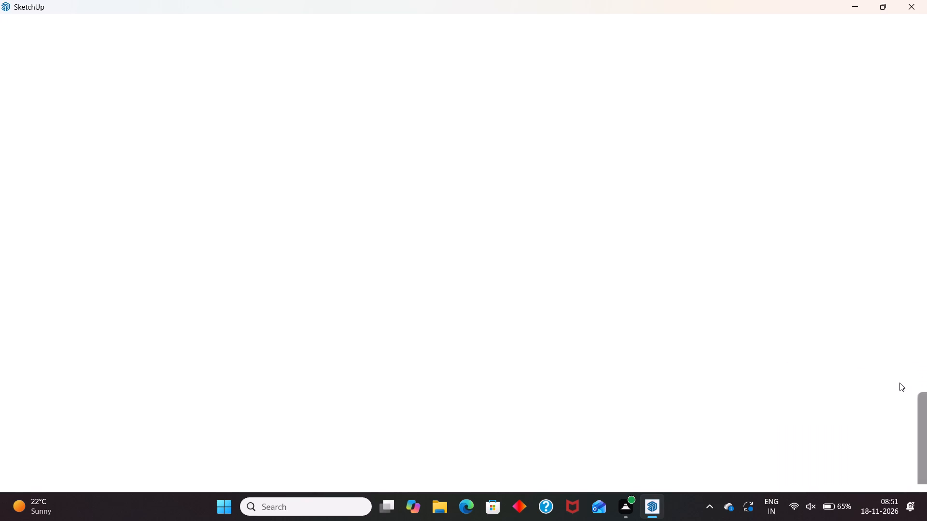
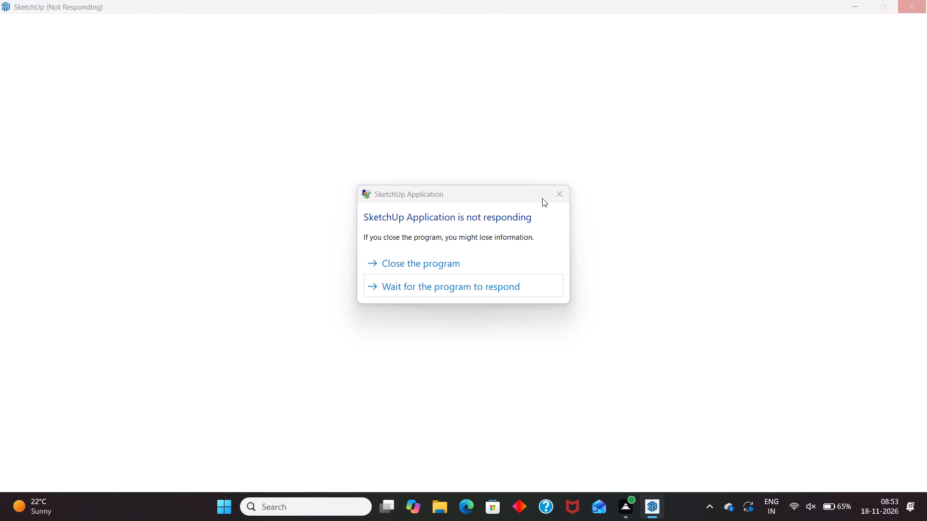
Close the unresponsive SketchUp program instead of waiting for it to respond.
{"action": "left_click", "coordinate": [441, 263]}
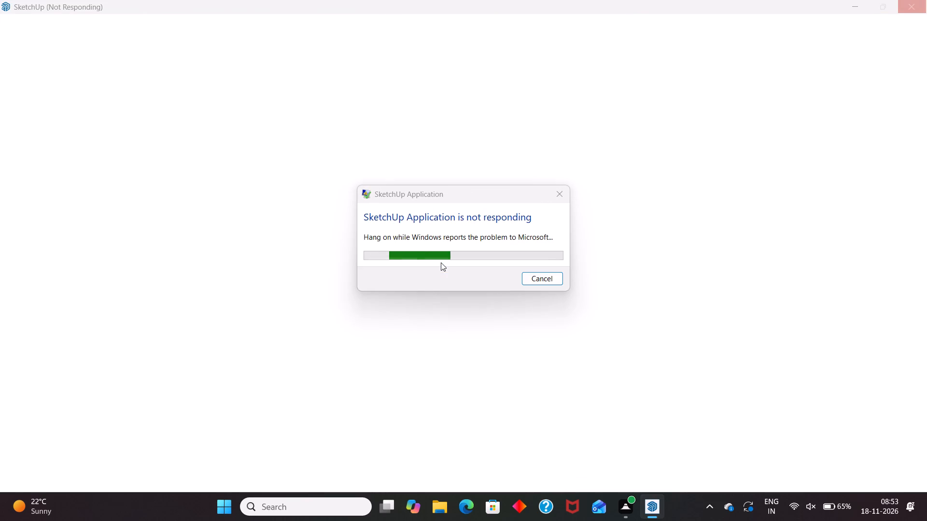
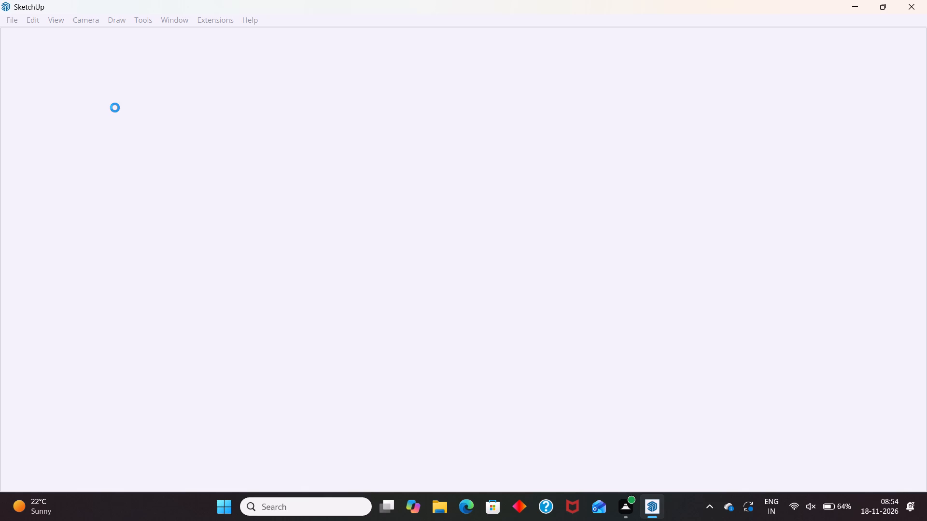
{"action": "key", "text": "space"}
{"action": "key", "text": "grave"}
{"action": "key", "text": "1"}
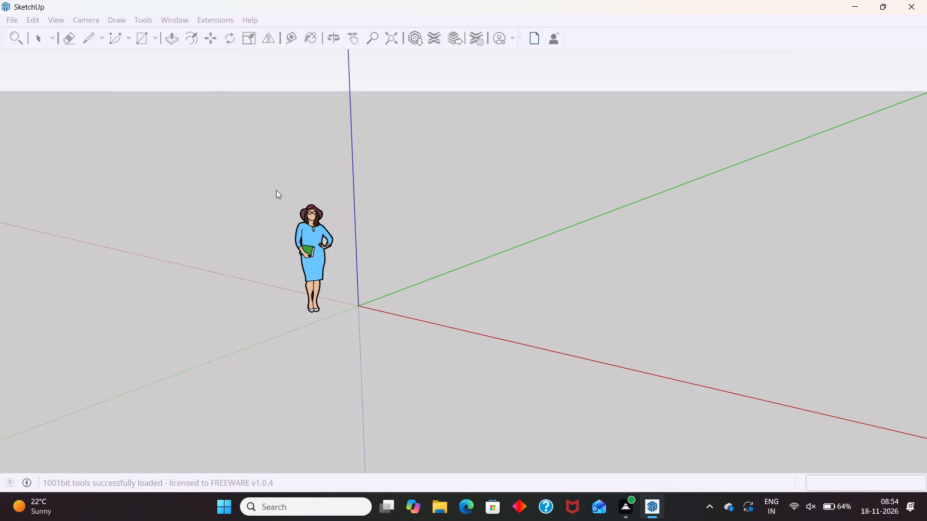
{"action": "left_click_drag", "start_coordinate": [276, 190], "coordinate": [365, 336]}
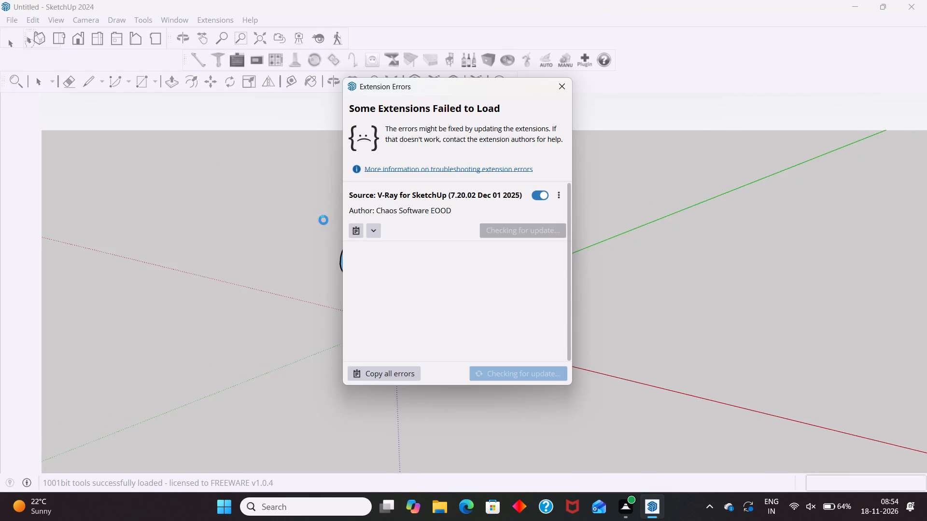
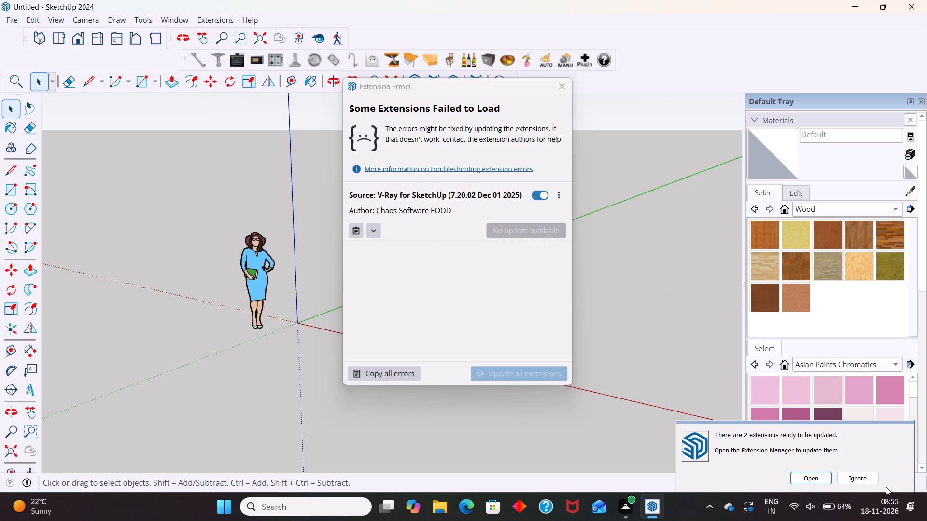
Ignore the extension update notice and close the Extension Errors dialog about V-Ray.
{"action": "left_click", "coordinate": [850, 479]}
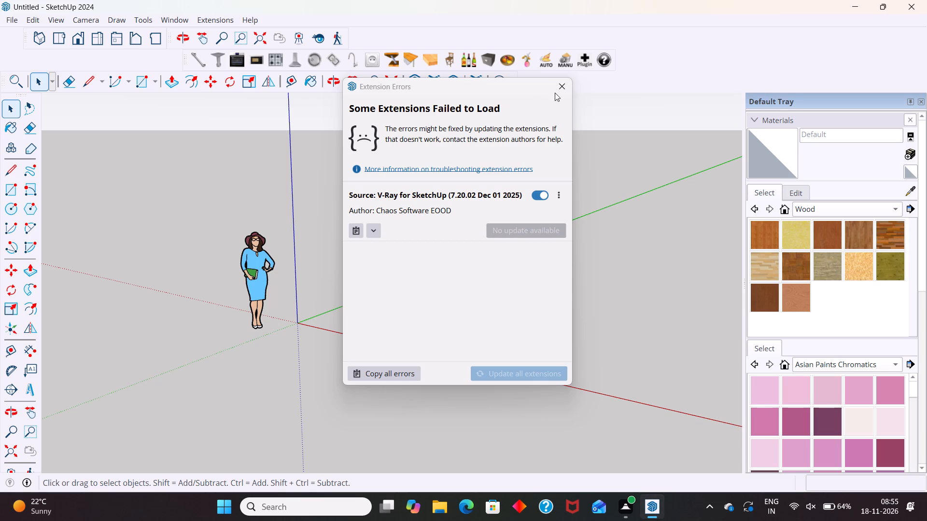
{"action": "left_click", "coordinate": [565, 90]}
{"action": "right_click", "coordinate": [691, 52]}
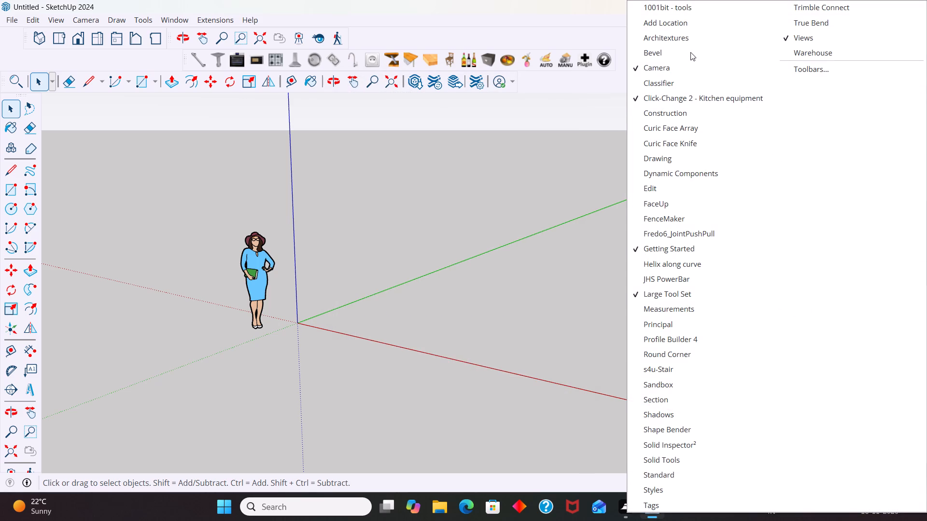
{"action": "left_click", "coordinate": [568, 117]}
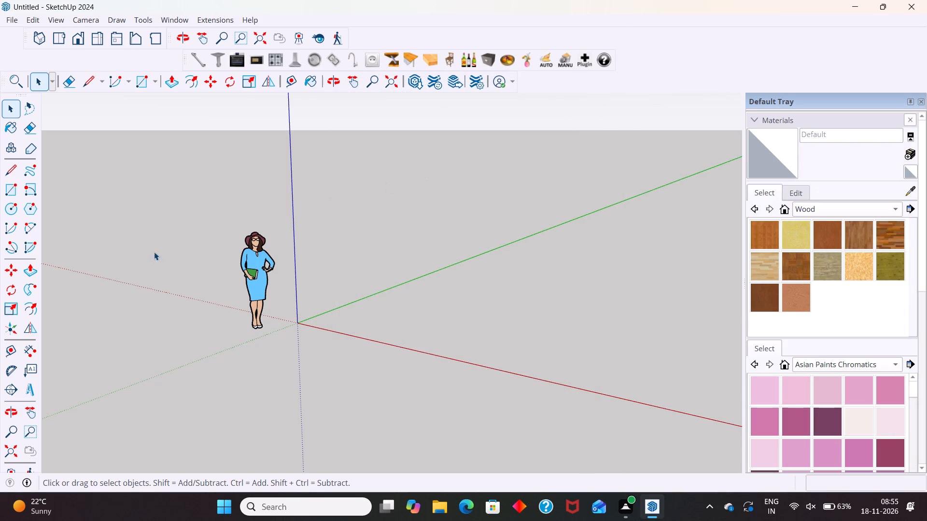
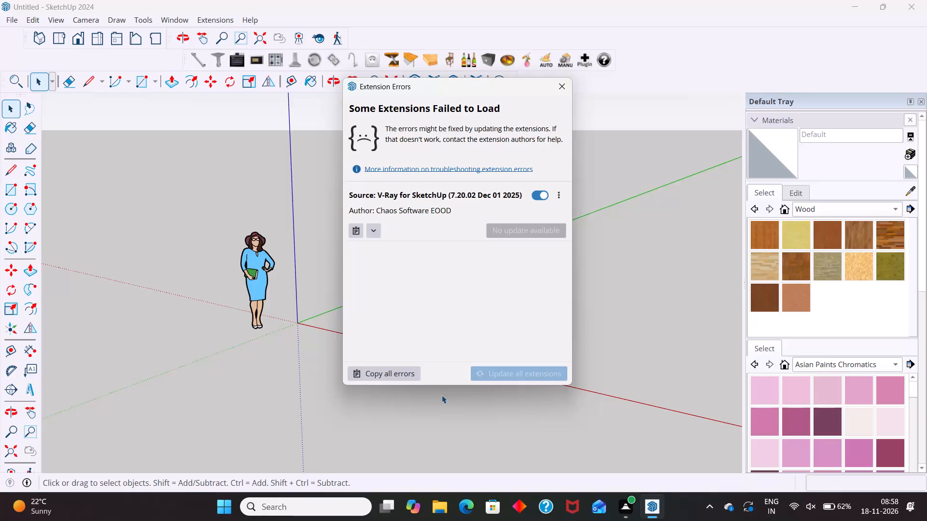
Close the Extension Errors dialog and the Default Tray to clear the modelling area.
{"action": "left_click", "coordinate": [568, 86]}
{"action": "right_click", "coordinate": [636, 66]}
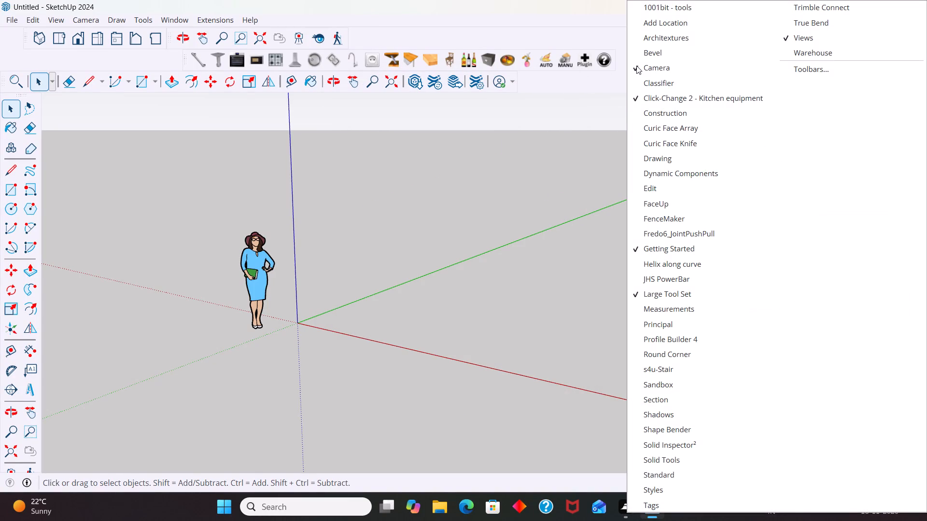
{"action": "left_click", "coordinate": [606, 87]}
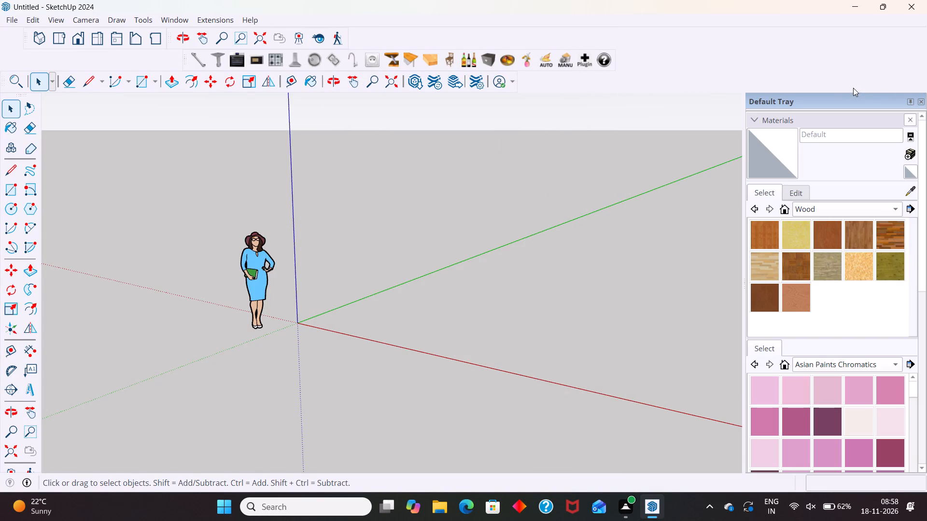
{"action": "left_click", "coordinate": [924, 102]}
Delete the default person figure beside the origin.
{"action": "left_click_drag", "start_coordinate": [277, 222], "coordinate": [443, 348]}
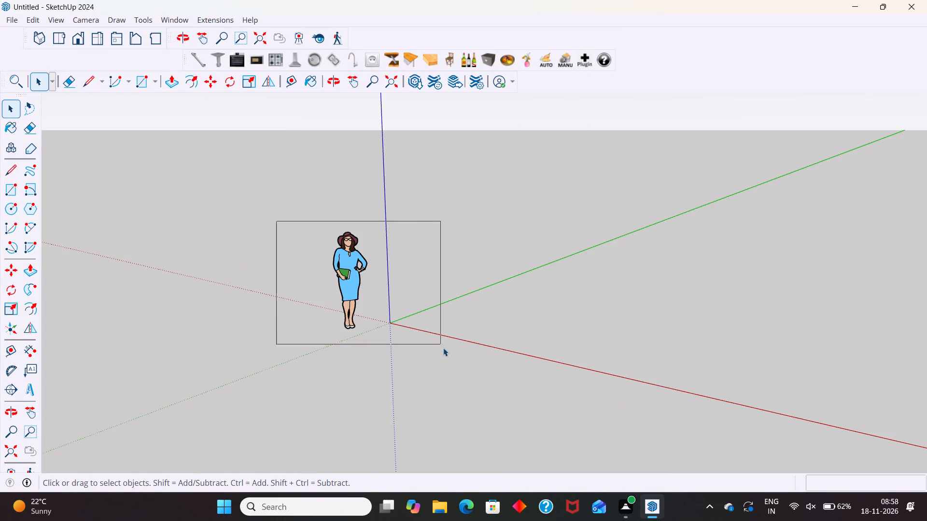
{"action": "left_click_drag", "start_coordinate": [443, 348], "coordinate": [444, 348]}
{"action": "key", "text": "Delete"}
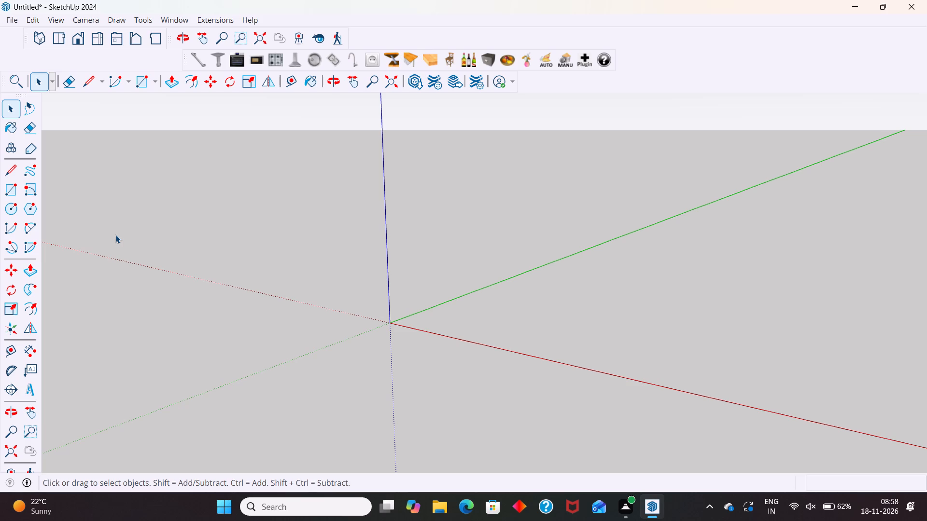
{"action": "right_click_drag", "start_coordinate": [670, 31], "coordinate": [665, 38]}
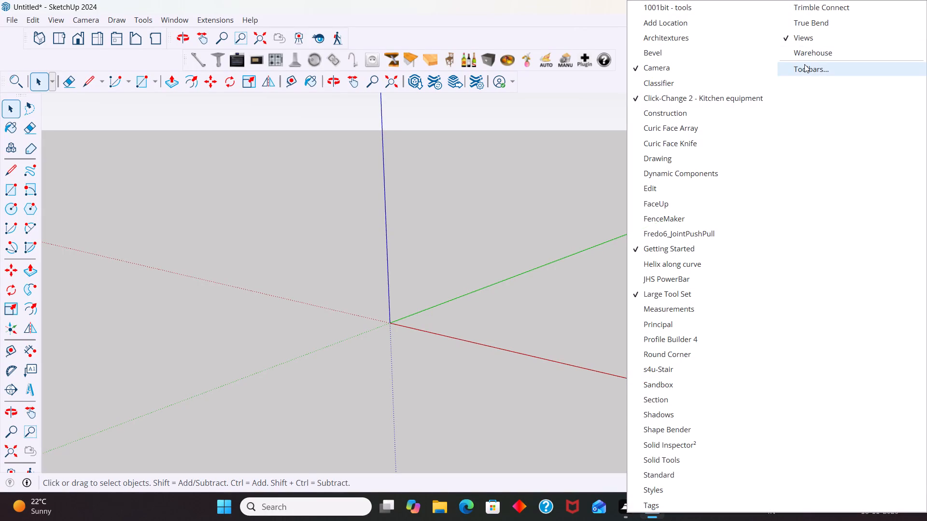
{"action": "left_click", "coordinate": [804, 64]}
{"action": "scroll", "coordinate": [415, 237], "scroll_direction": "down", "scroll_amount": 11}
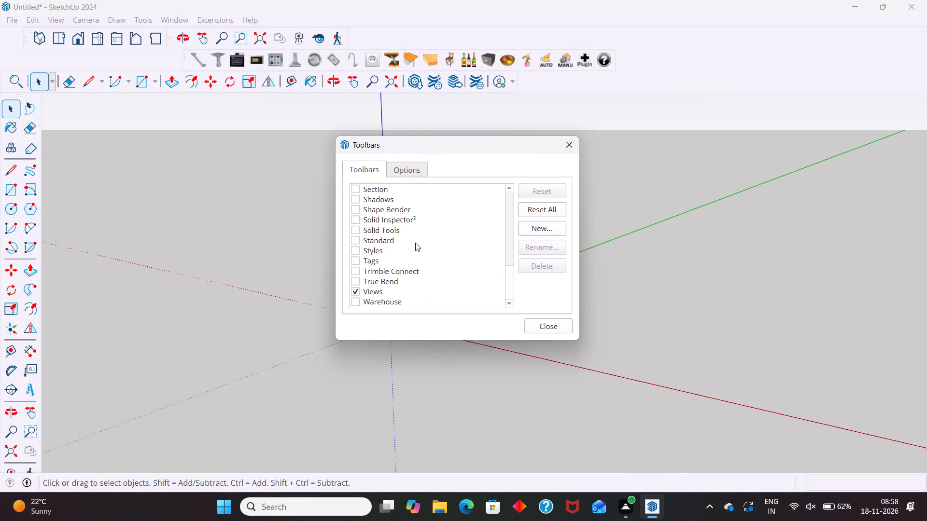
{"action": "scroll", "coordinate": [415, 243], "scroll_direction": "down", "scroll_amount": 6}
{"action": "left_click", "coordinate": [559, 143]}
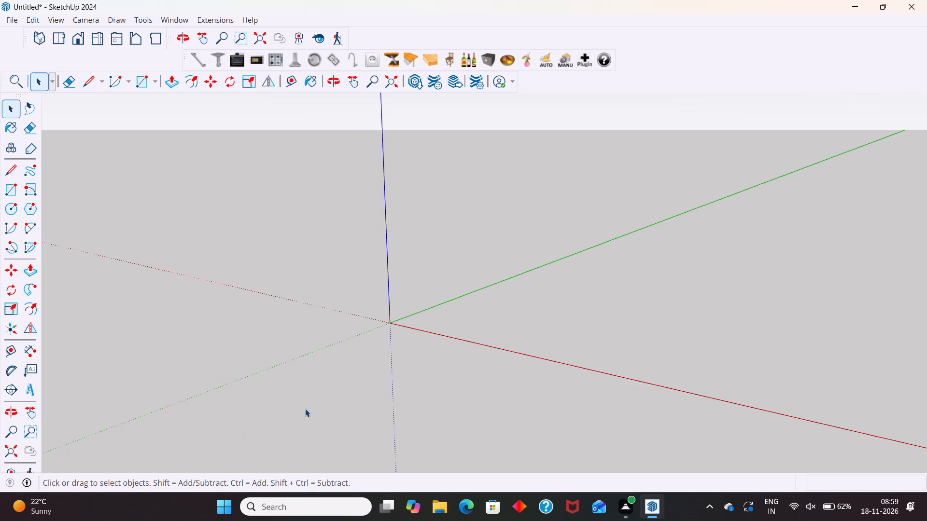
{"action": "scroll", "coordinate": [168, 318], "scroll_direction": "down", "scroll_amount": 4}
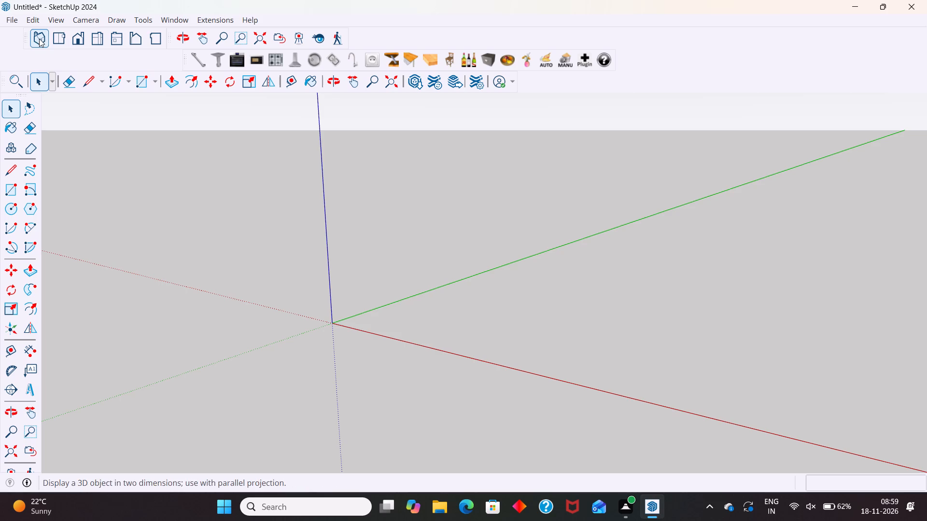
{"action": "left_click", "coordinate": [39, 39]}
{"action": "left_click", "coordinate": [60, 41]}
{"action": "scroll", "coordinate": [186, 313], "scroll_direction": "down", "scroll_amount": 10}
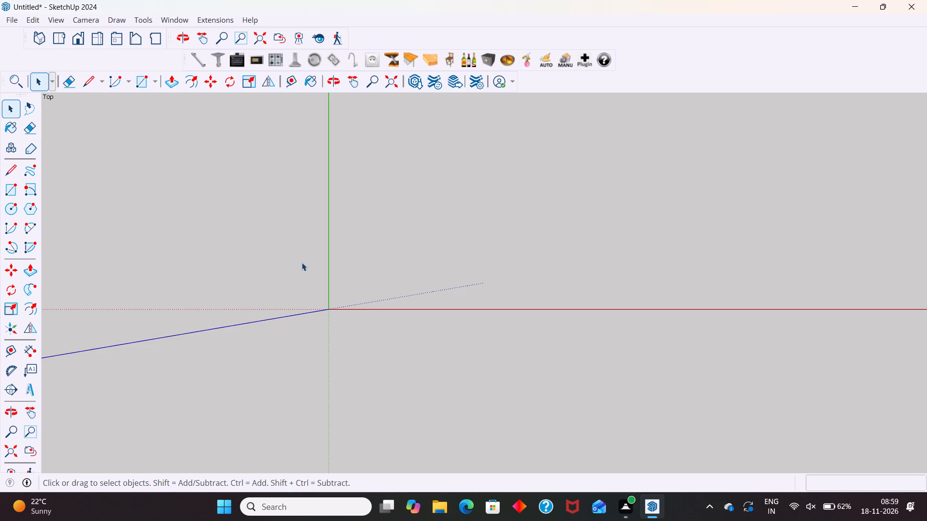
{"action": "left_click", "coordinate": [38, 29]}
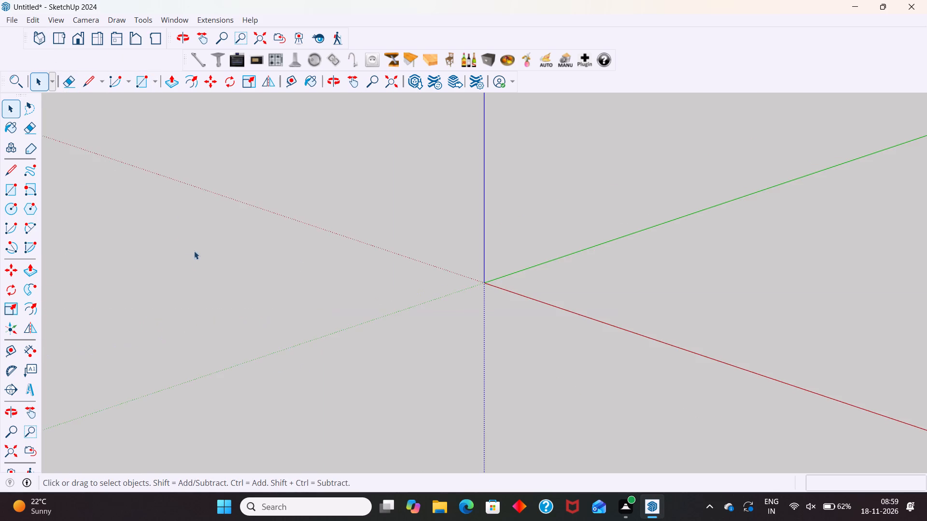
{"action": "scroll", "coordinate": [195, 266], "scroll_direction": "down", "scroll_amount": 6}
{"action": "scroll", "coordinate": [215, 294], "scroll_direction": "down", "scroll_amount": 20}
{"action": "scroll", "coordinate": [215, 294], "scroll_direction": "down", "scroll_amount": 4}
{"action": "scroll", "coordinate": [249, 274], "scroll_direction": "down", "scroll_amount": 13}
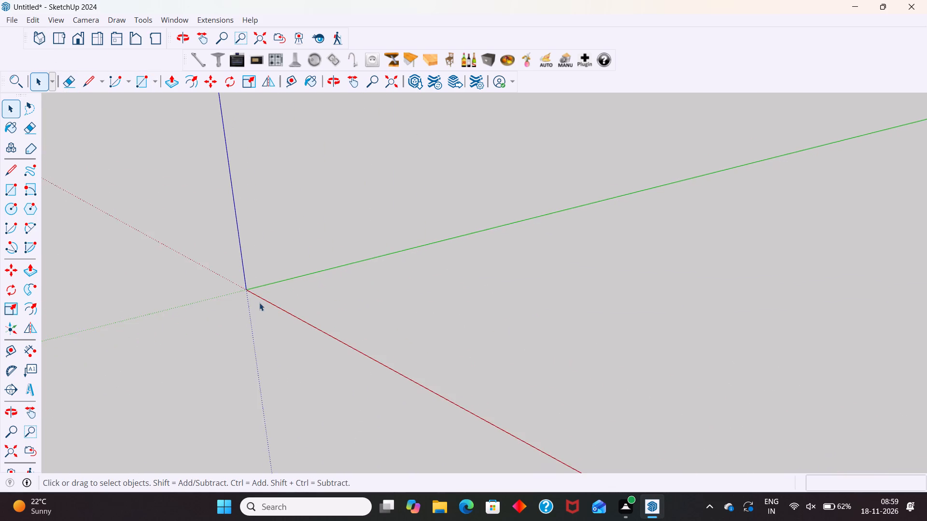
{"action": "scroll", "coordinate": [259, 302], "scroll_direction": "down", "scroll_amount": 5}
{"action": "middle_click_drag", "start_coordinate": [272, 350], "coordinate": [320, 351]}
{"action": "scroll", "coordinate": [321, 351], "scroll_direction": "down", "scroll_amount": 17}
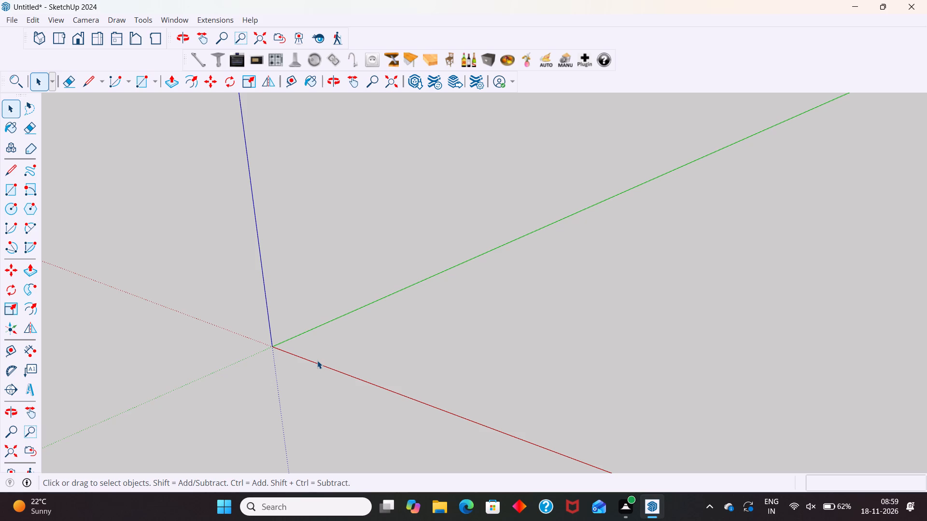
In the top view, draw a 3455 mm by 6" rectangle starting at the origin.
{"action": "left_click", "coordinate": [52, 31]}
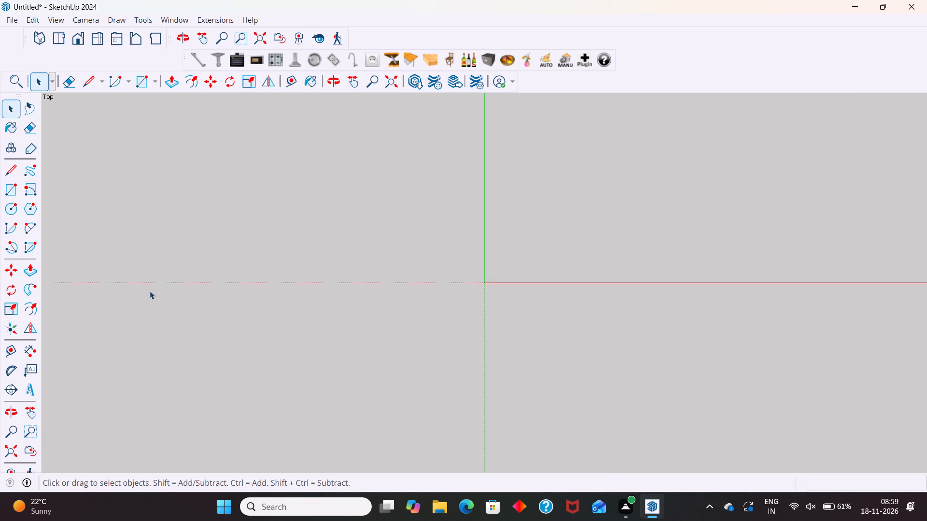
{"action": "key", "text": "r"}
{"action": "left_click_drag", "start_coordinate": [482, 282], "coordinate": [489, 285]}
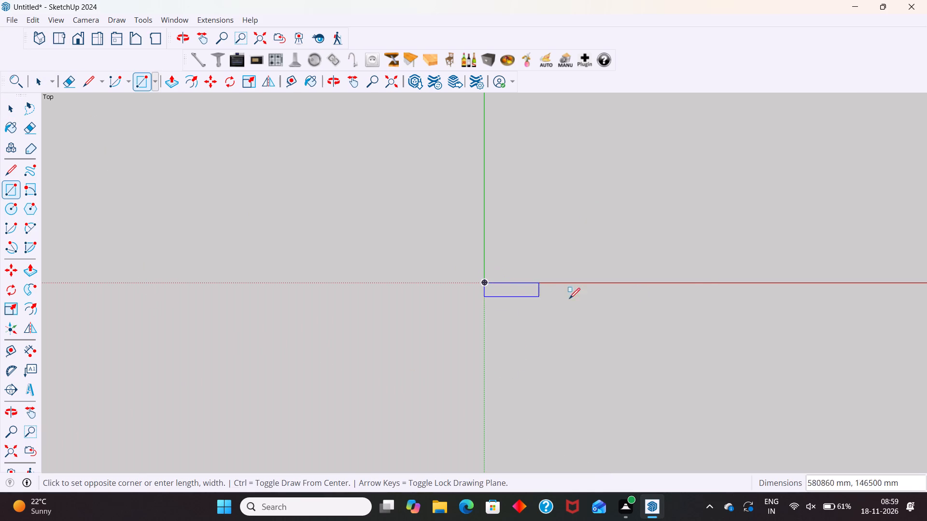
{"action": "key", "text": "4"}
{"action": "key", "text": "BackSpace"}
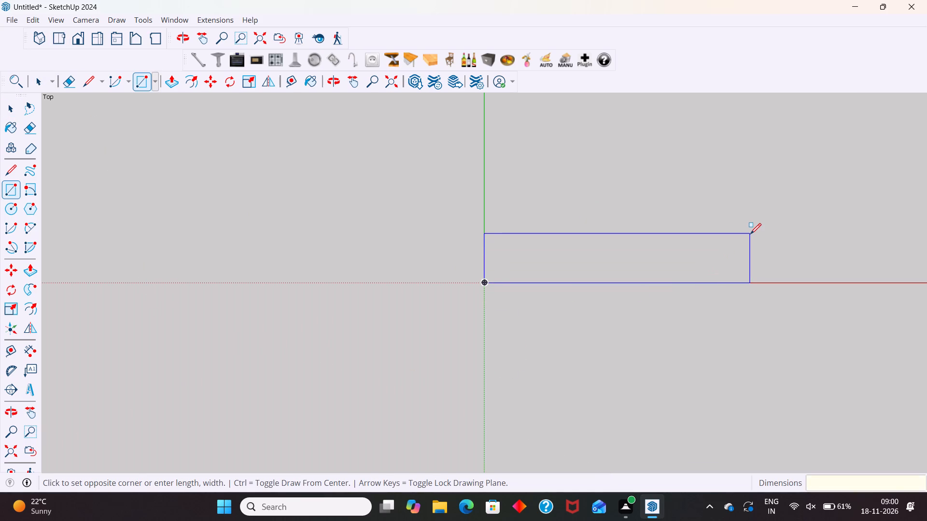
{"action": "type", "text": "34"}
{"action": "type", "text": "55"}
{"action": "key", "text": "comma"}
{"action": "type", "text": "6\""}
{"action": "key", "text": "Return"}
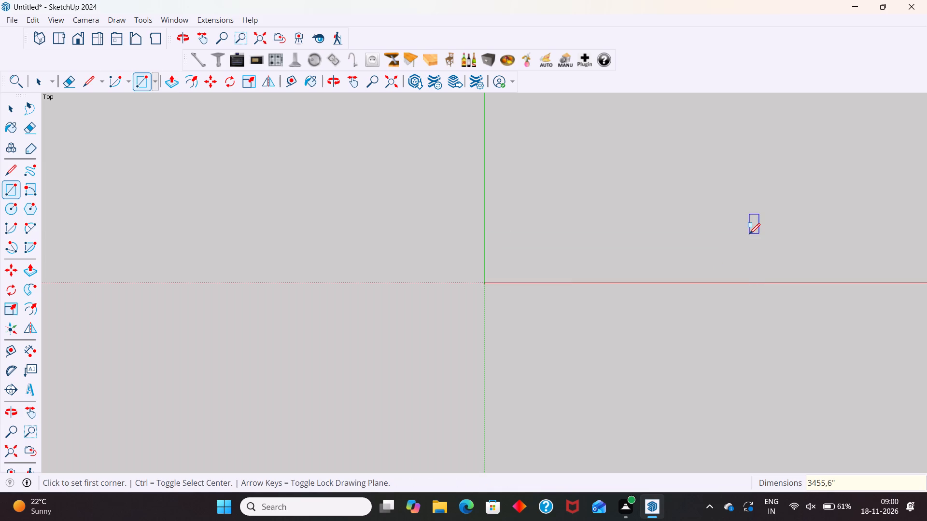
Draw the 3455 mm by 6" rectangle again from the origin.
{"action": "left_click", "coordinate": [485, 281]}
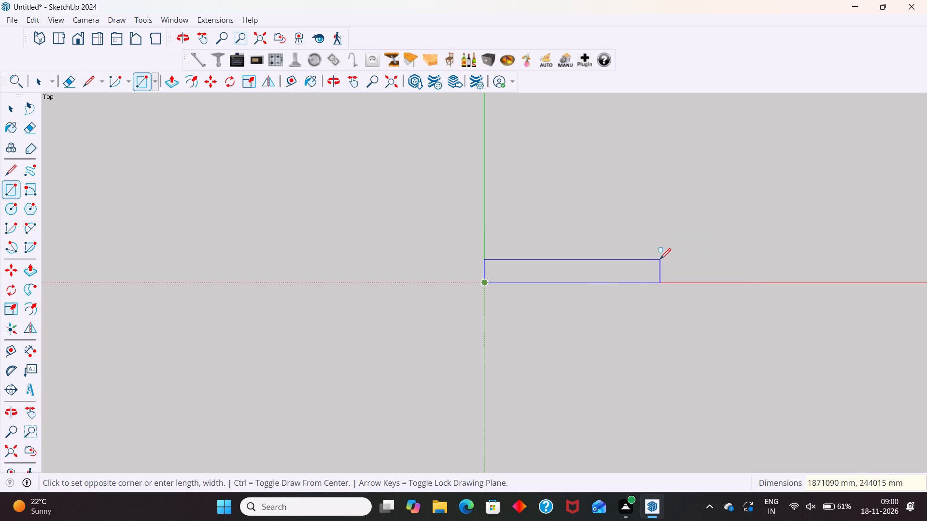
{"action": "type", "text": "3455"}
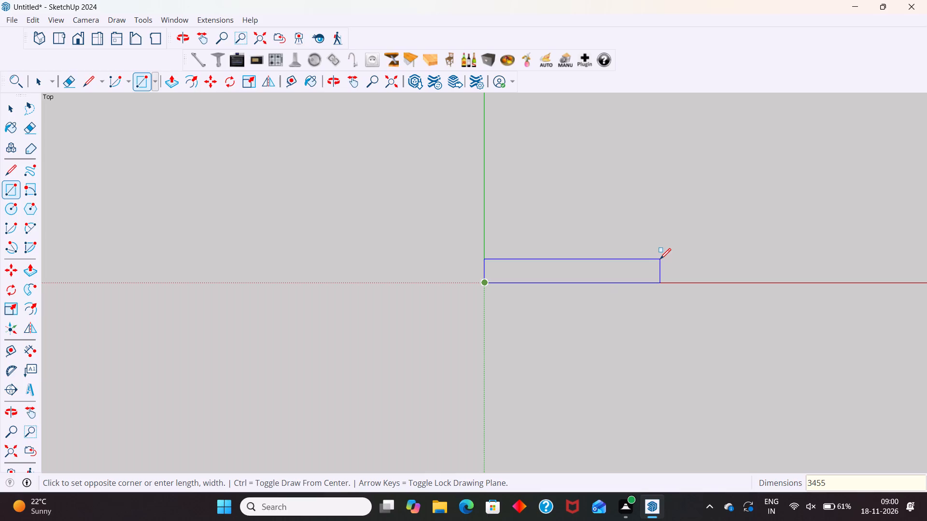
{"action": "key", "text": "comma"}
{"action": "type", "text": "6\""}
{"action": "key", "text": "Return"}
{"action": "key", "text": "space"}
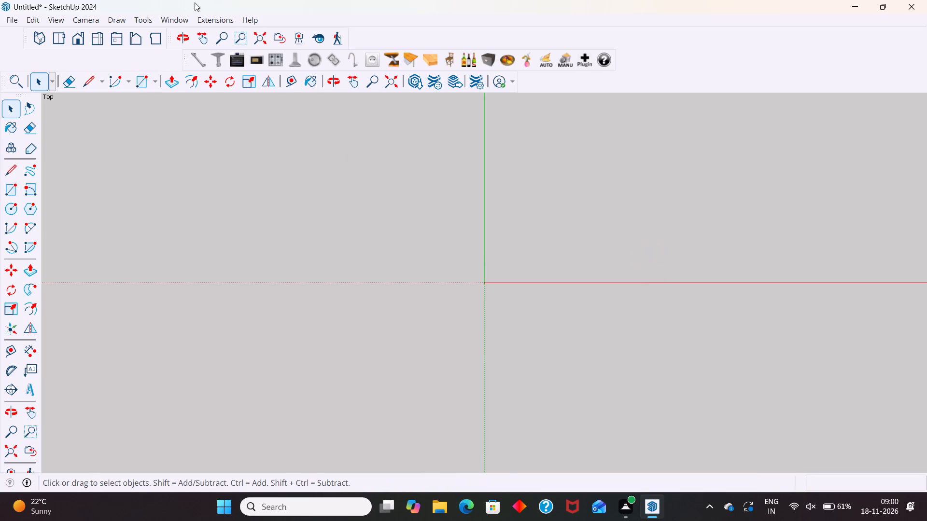
Start a new model from a template in the Welcome to SketchUp window.
{"action": "left_click", "coordinate": [244, 19]}
{"action": "left_click", "coordinate": [251, 35]}
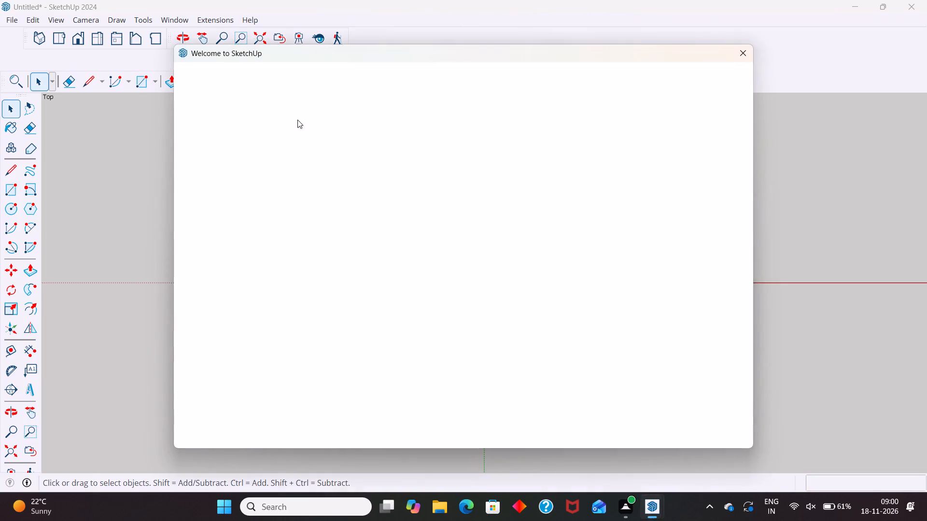
{"action": "left_click", "coordinate": [413, 144]}
{"action": "left_click", "coordinate": [455, 261]}
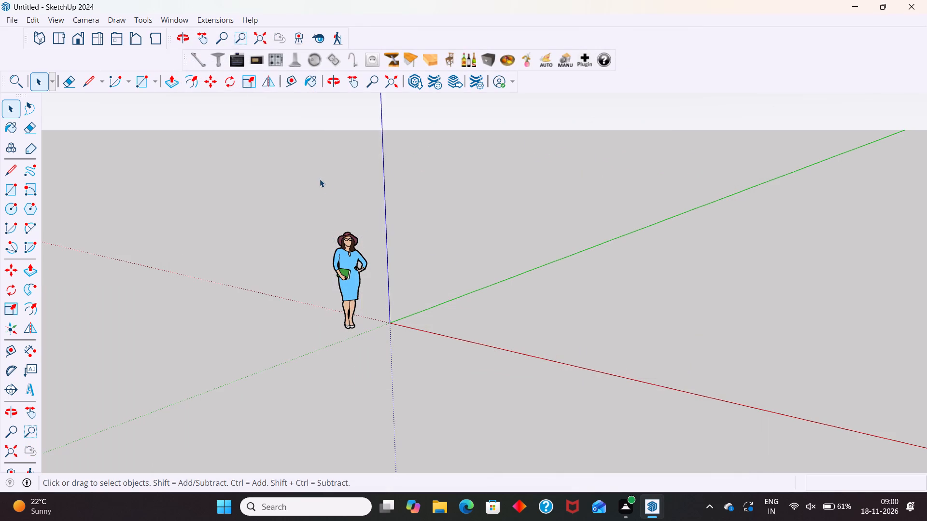
Delete the default person figure from the new model.
{"action": "left_click_drag", "start_coordinate": [306, 181], "coordinate": [430, 377]}
{"action": "key", "text": "Delete"}
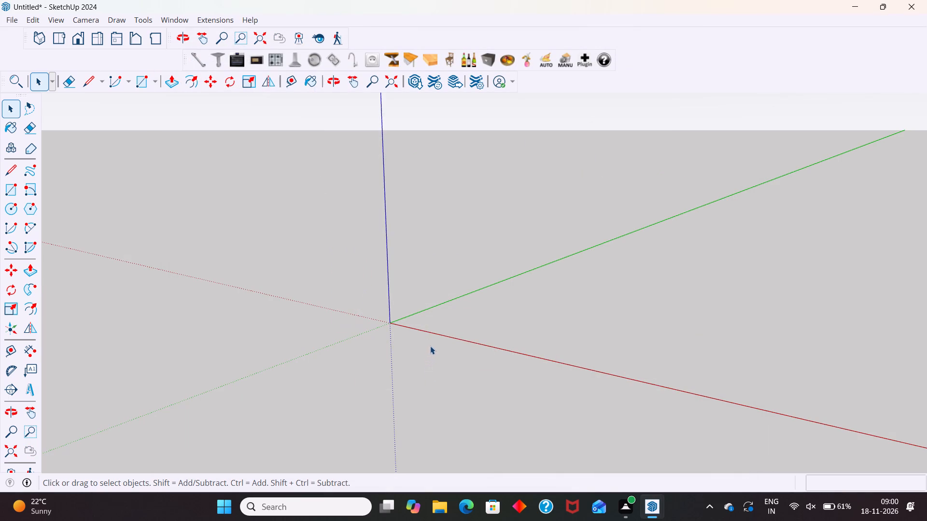
In the top view, draw a 3455 mm by 6" rectangle starting at the origin.
{"action": "key", "text": "r"}
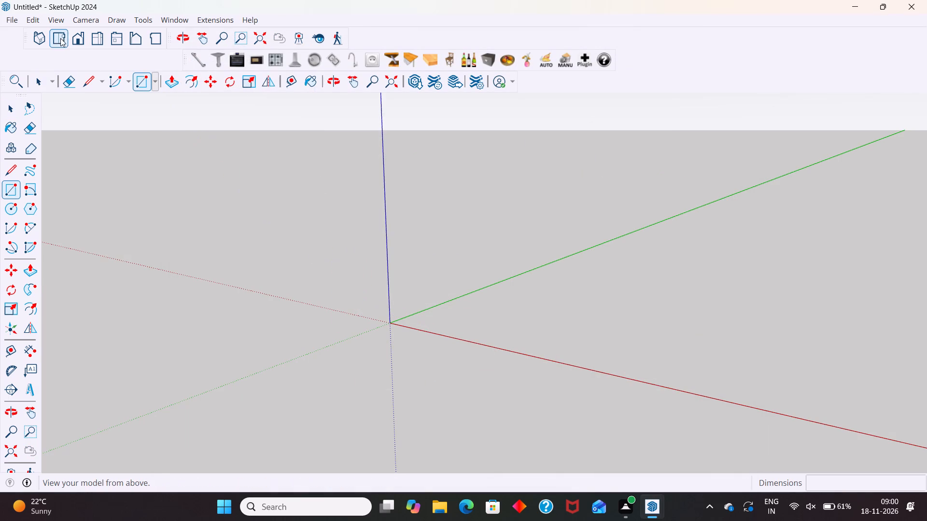
{"action": "left_click", "coordinate": [60, 41]}
{"action": "left_click_drag", "start_coordinate": [486, 285], "coordinate": [496, 291]}
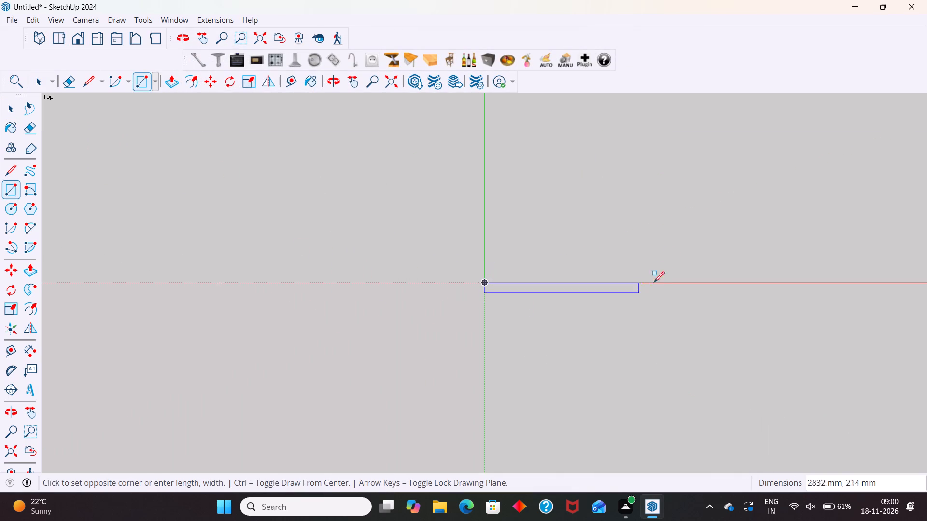
{"action": "type", "text": "3455"}
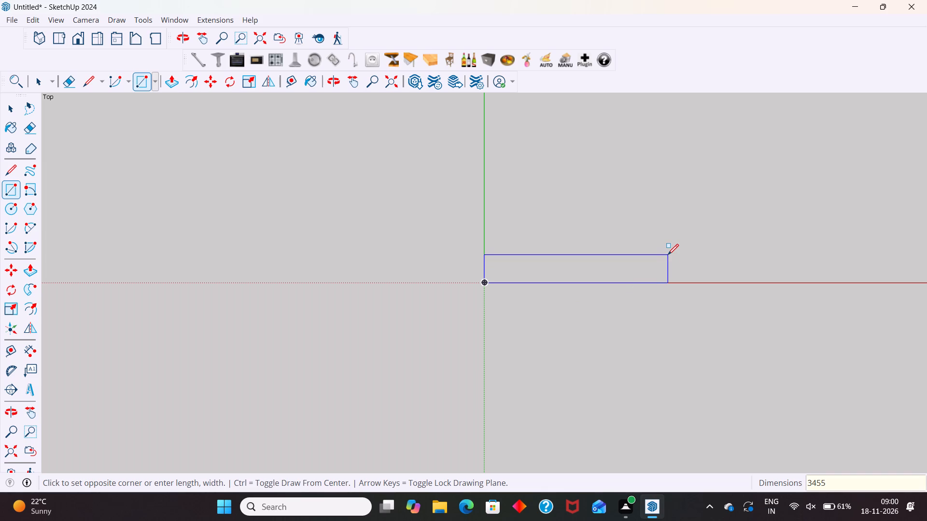
{"action": "type", "text": ",6\""}
{"action": "key", "text": "Return"}
{"action": "key", "text": "space"}
Make the rectangle's face and its edges into a group.
{"action": "scroll", "coordinate": [388, 298], "scroll_direction": "down", "scroll_amount": 1}
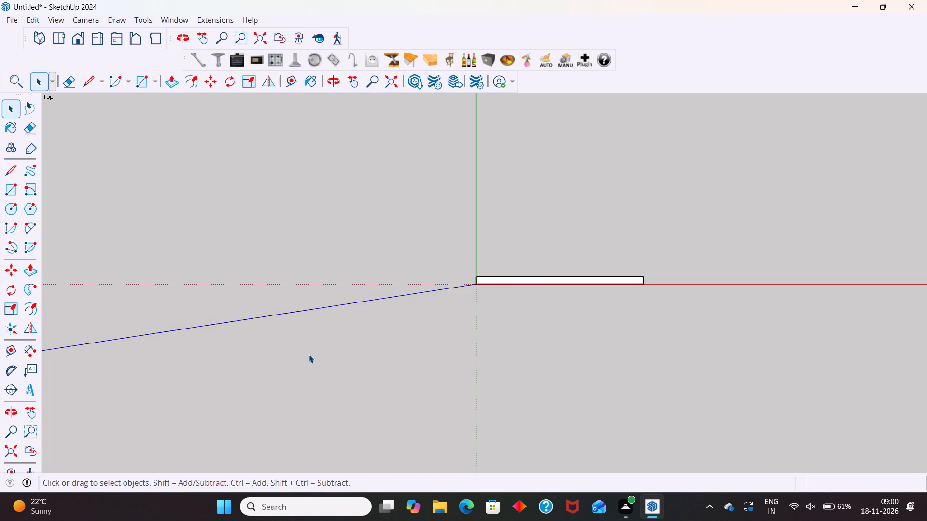
{"action": "left_click", "coordinate": [510, 282]}
{"action": "triple_click", "coordinate": [510, 282]}
{"action": "right_click", "coordinate": [510, 282]}
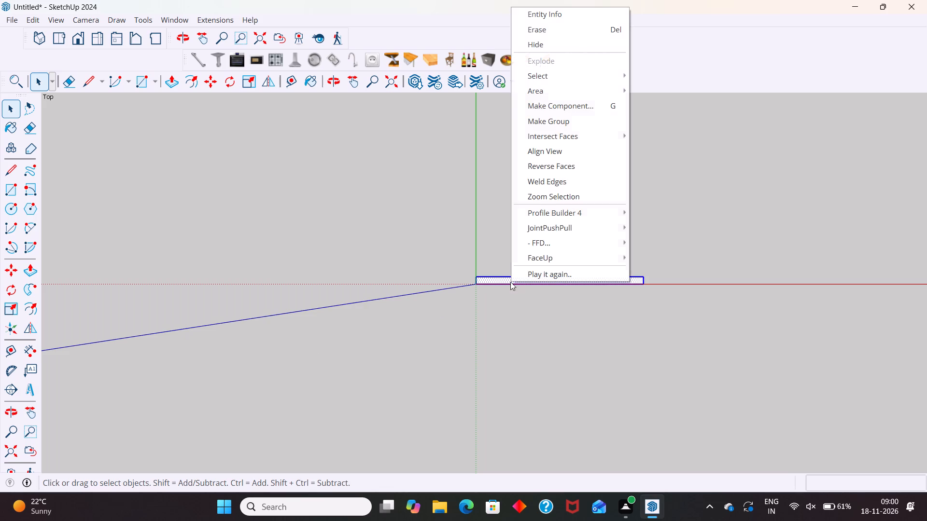
{"action": "left_click", "coordinate": [562, 122]}
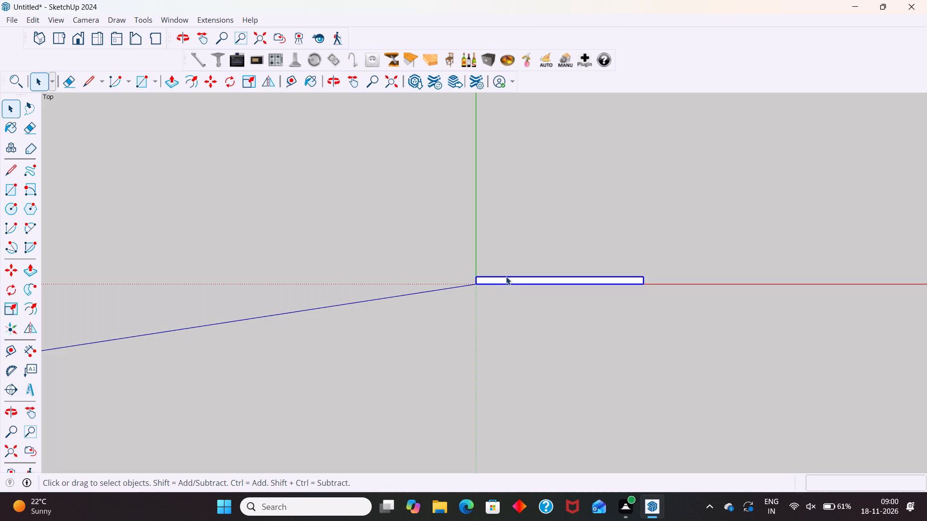
Inside the group, push/pull the rectangle's face up 10' to form a wall, and leave group editing.
{"action": "triple_click", "coordinate": [508, 281]}
{"action": "left_click", "coordinate": [508, 281]}
{"action": "left_click", "coordinate": [508, 281]}
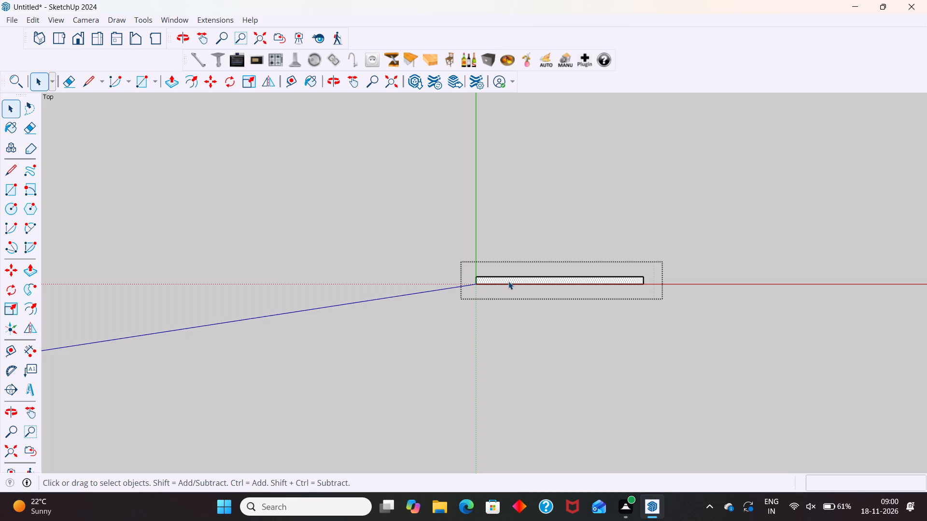
{"action": "key", "text": "p"}
{"action": "left_click", "coordinate": [508, 279]}
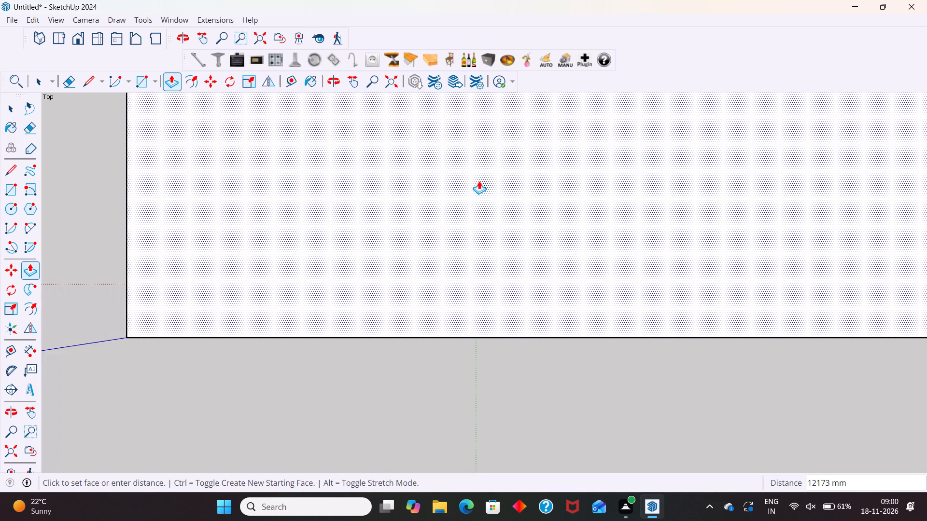
{"action": "key", "text": "1"}
{"action": "type", "text": "0'"}
{"action": "key", "text": "Return"}
{"action": "key", "text": "space"}
{"action": "scroll", "coordinate": [421, 233], "scroll_direction": "down", "scroll_amount": 6}
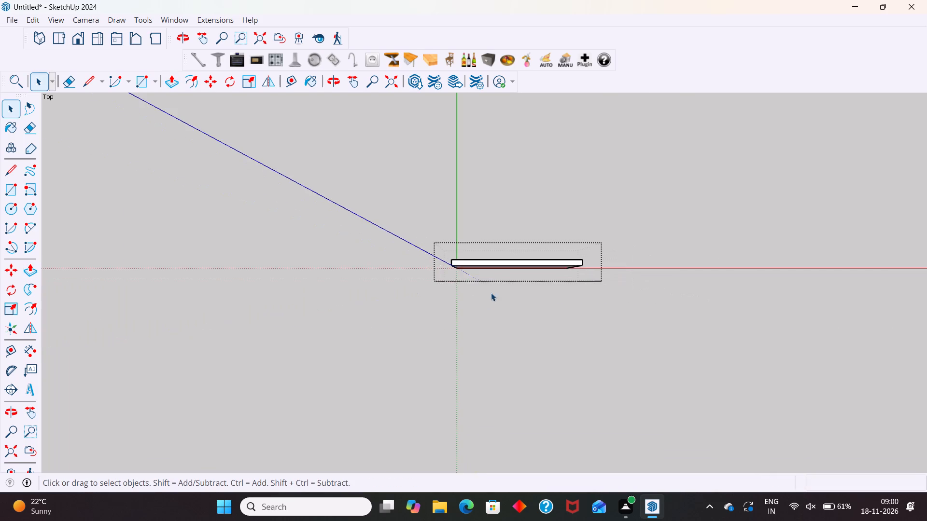
{"action": "middle_click_drag", "start_coordinate": [492, 269], "coordinate": [531, 137]}
{"action": "scroll", "coordinate": [520, 212], "scroll_direction": "down", "scroll_amount": 6}
{"action": "middle_click_drag", "start_coordinate": [479, 295], "coordinate": [460, 216]}
{"action": "scroll", "coordinate": [473, 285], "scroll_direction": "down", "scroll_amount": 1}
{"action": "left_click", "coordinate": [708, 254]}
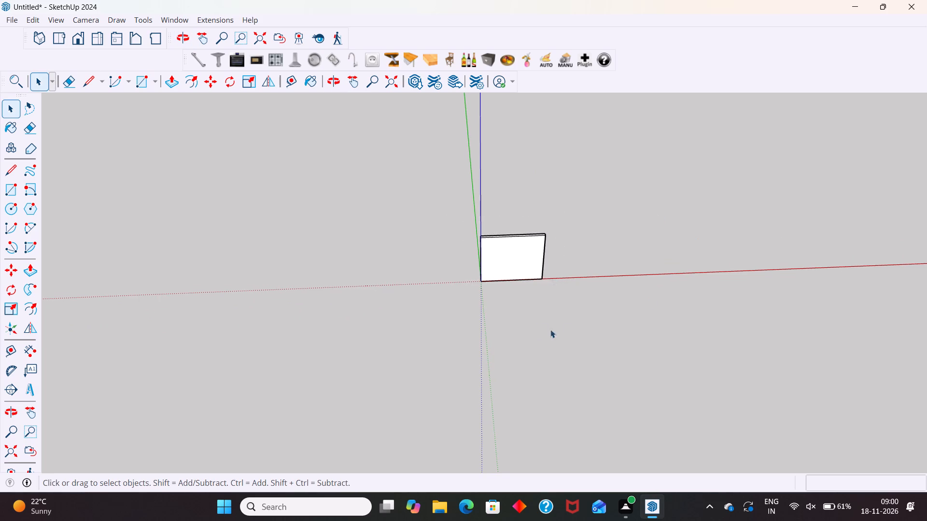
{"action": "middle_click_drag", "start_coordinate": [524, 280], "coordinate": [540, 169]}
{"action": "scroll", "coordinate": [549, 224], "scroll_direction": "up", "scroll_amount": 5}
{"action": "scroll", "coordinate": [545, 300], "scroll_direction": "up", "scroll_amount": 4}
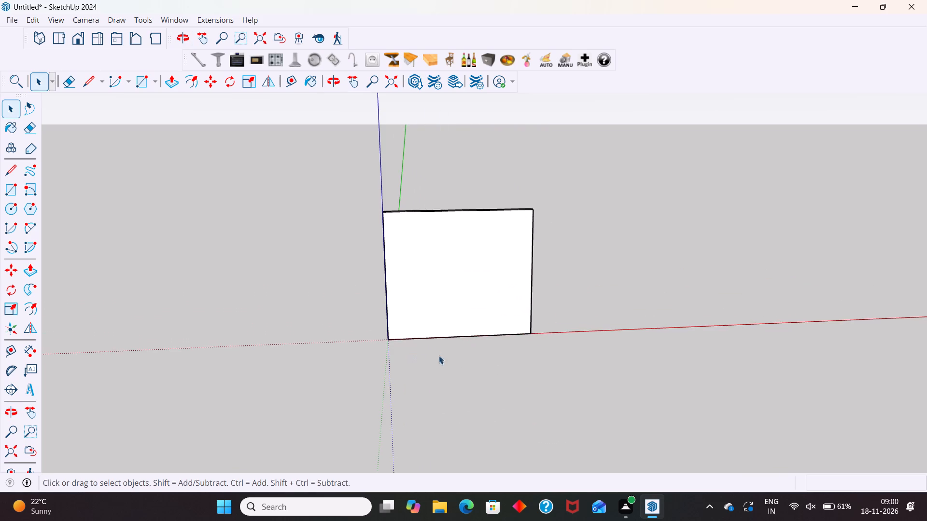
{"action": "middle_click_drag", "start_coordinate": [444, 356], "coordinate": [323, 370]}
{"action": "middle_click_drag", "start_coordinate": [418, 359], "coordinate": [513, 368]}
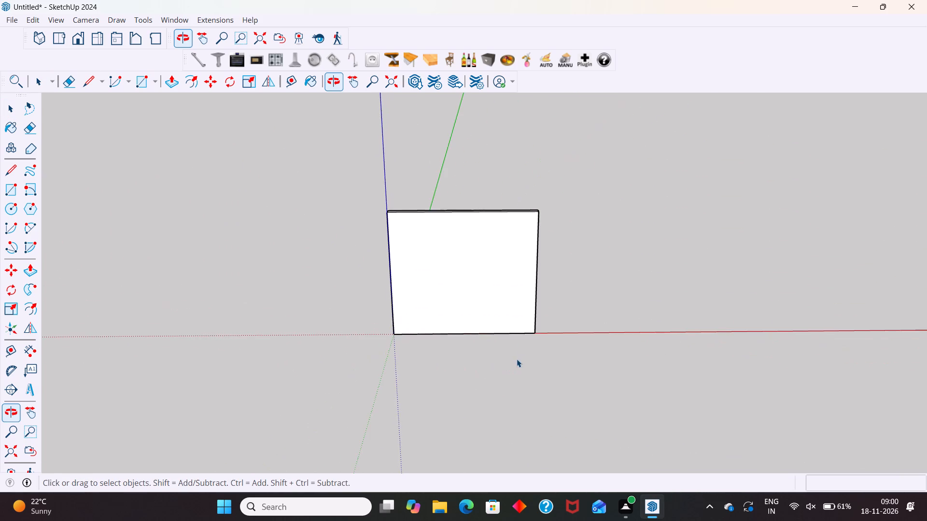
Inside the wall group, start a Tape Measure guide from the front face's vertical edge at the end away from the origin.
{"action": "scroll", "coordinate": [529, 220], "scroll_direction": "up", "scroll_amount": 2}
{"action": "scroll", "coordinate": [434, 370], "scroll_direction": "down", "scroll_amount": 3}
{"action": "scroll", "coordinate": [477, 302], "scroll_direction": "down", "scroll_amount": 1}
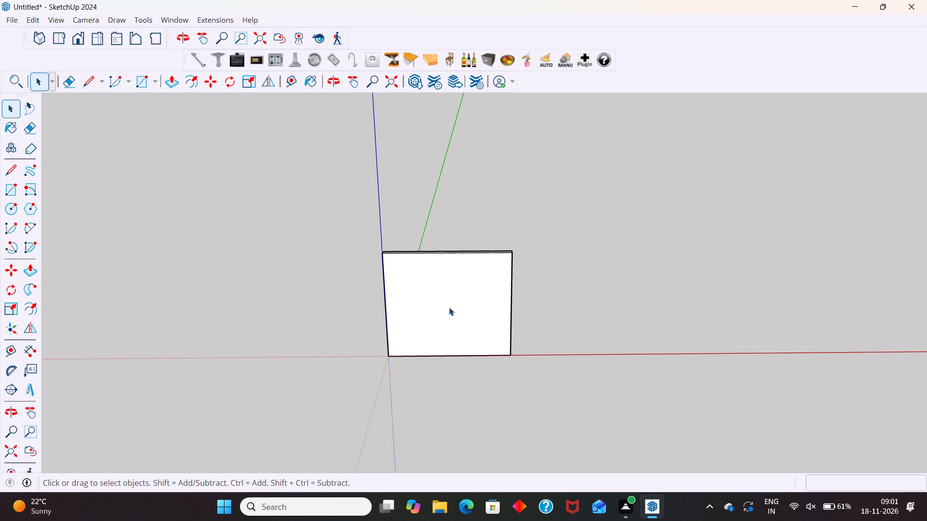
{"action": "middle_click_drag", "start_coordinate": [450, 295], "coordinate": [490, 233]}
{"action": "scroll", "coordinate": [473, 304], "scroll_direction": "up", "scroll_amount": 2}
{"action": "scroll", "coordinate": [472, 303], "scroll_direction": "down", "scroll_amount": 6}
{"action": "middle_click_drag", "start_coordinate": [402, 317], "coordinate": [445, 262]}
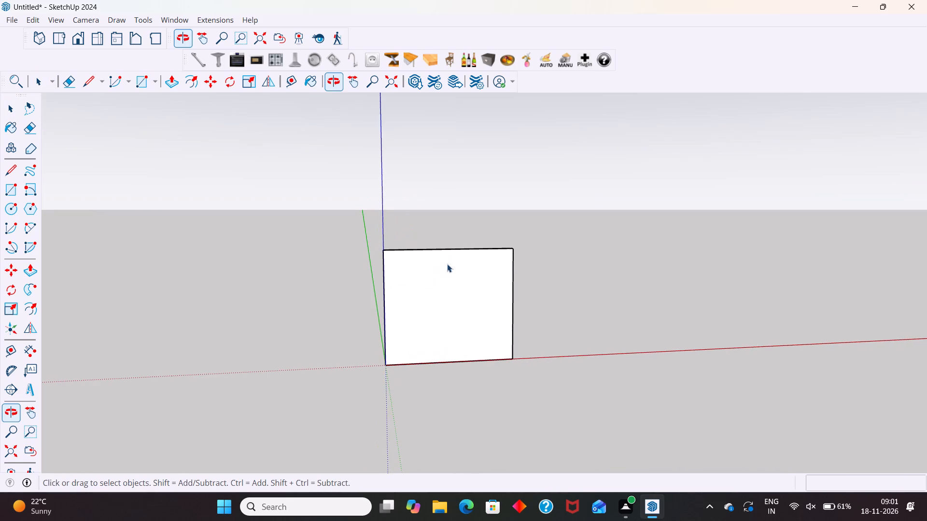
{"action": "scroll", "coordinate": [504, 296], "scroll_direction": "up", "scroll_amount": 2}
{"action": "triple_click", "coordinate": [480, 311]}
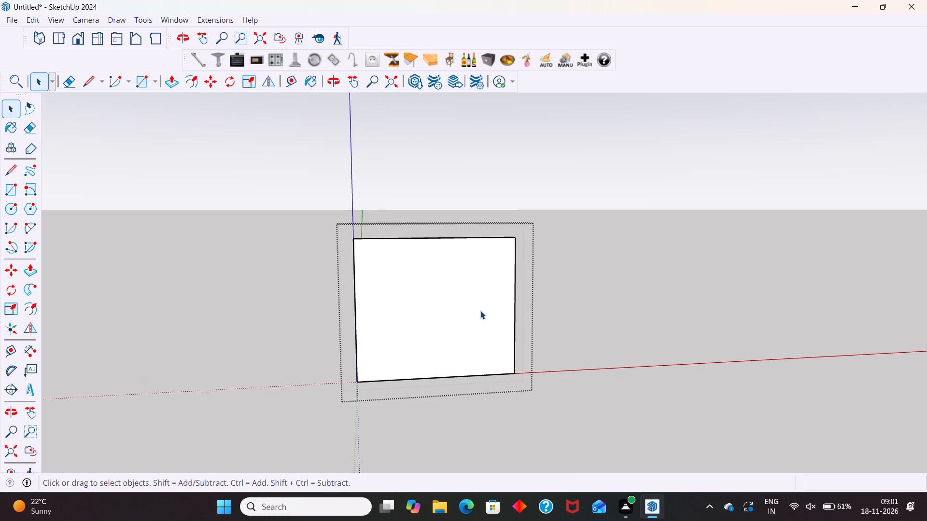
{"action": "left_click", "coordinate": [483, 313]}
{"action": "key", "text": "t"}
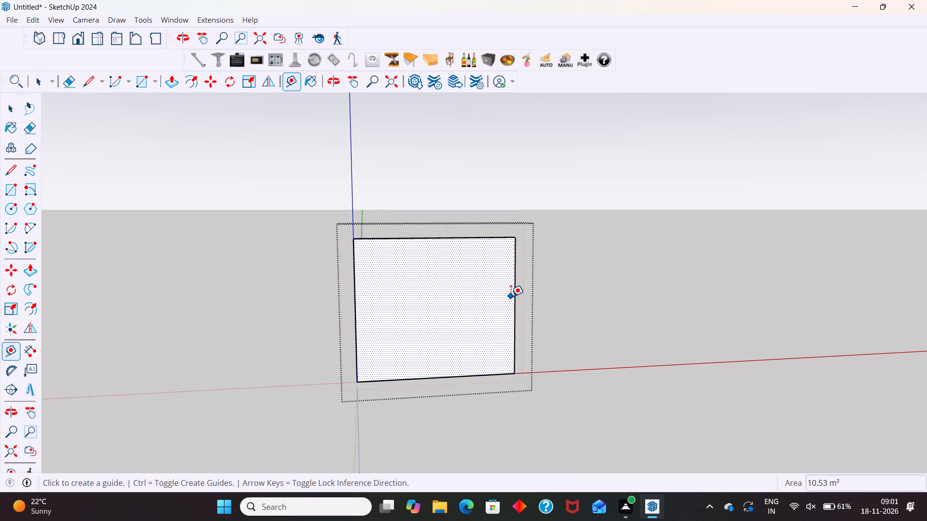
{"action": "left_click", "coordinate": [514, 327]}
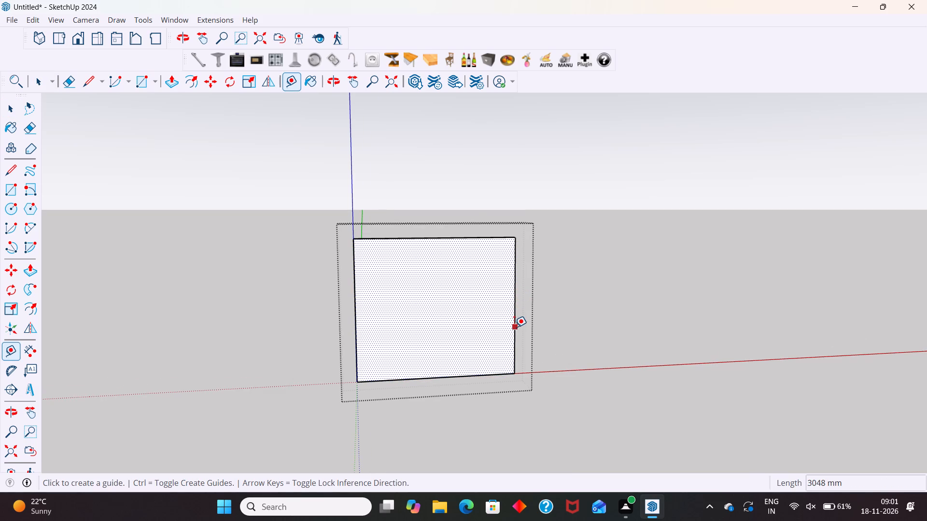
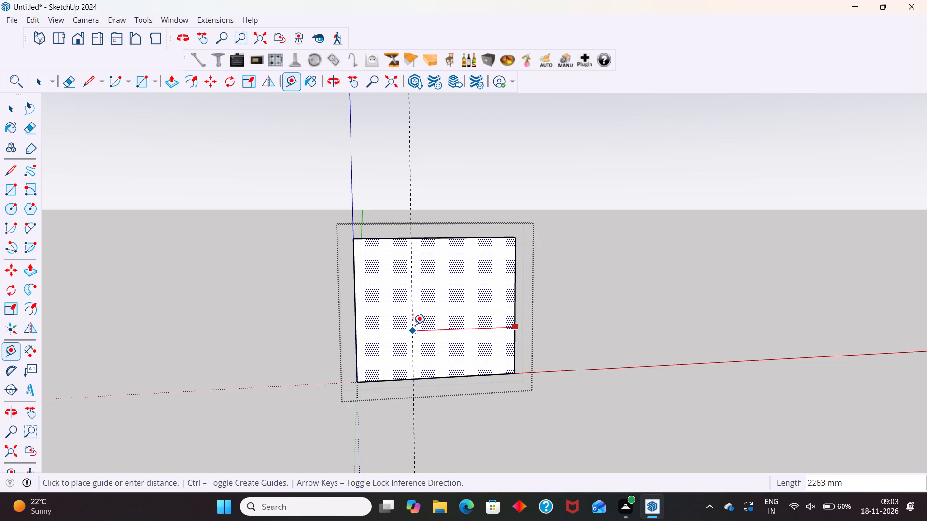
Place the vertical guide 1200 mm in from the front face's edge at the end away from the origin.
{"action": "type", "text": "1200"}
{"action": "key", "text": "Return"}
{"action": "key", "text": "space"}
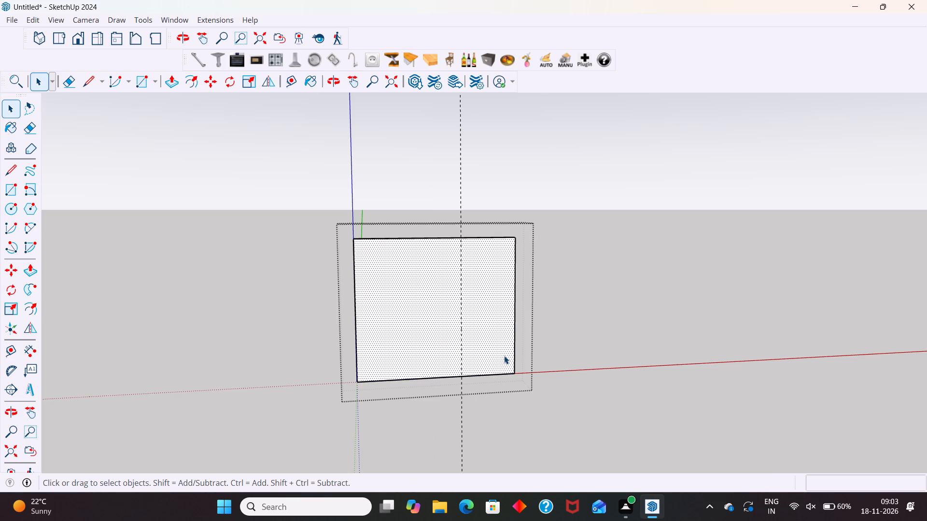
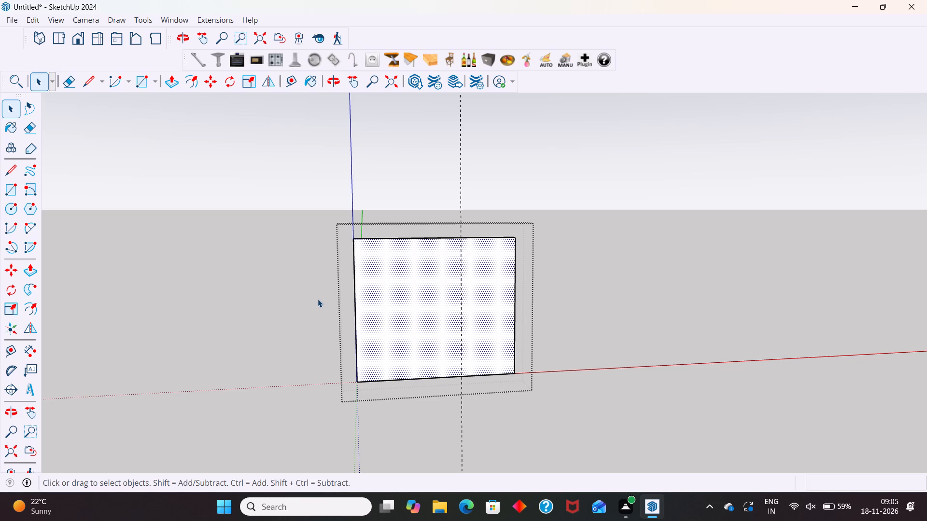
Activate the Line tool for drawing on the front face inside the open wall group.
{"action": "key", "text": "l"}
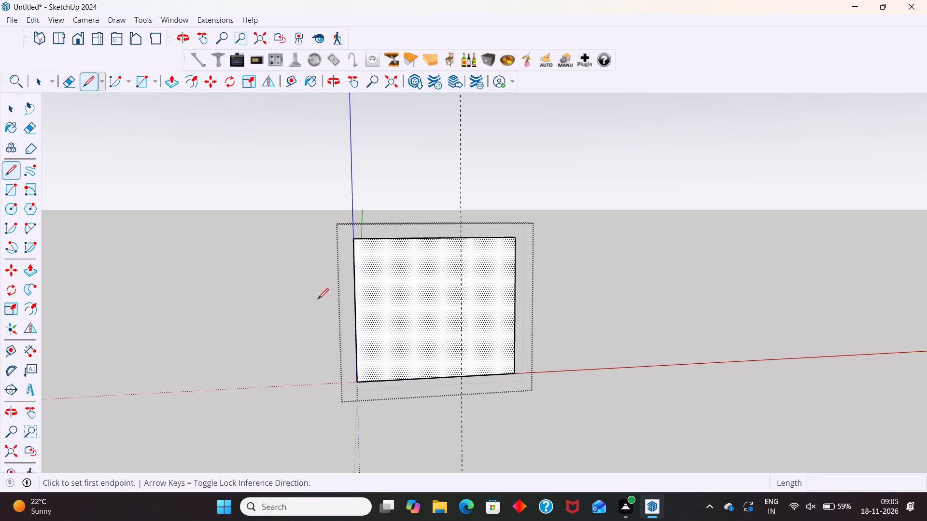
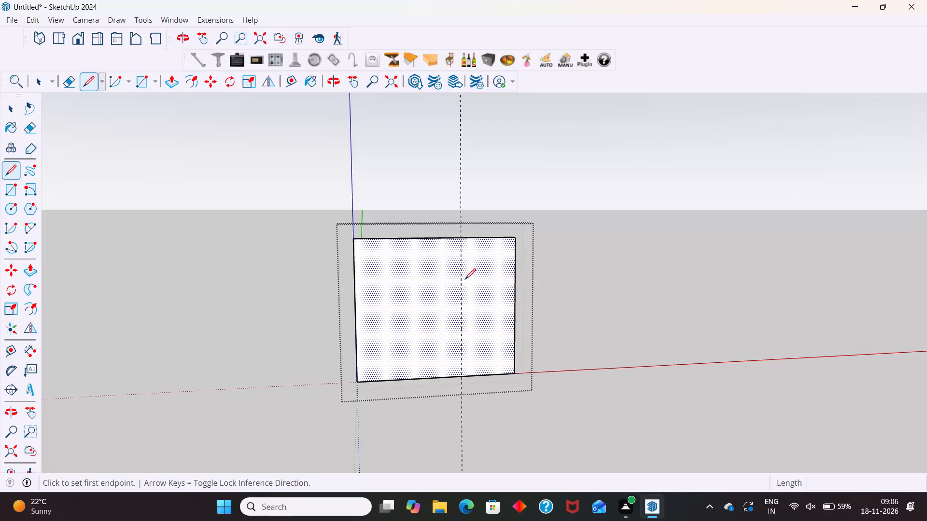
Draw a vertical line along the guide from the bottom to the top edge of the wall's front face, and close the group.
{"action": "left_click", "coordinate": [464, 375]}
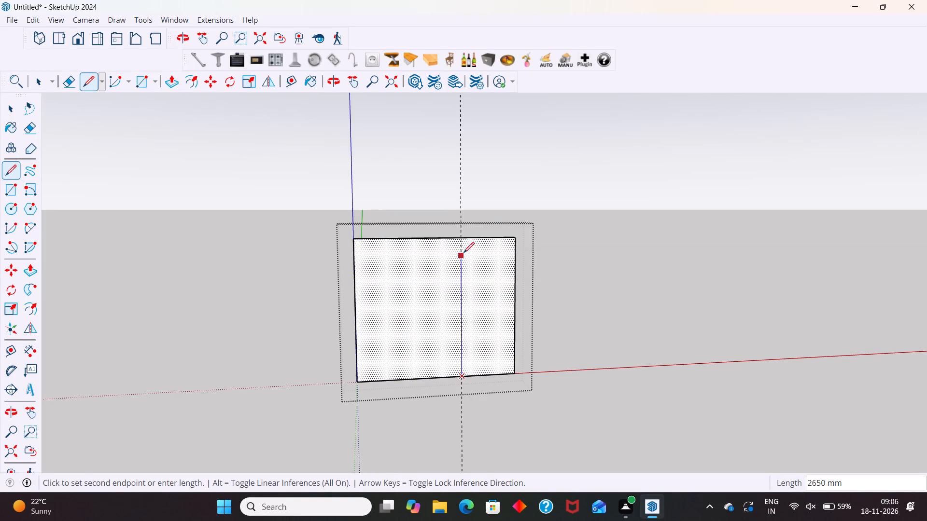
{"action": "left_click", "coordinate": [462, 239]}
{"action": "key", "text": "space"}
{"action": "scroll", "coordinate": [515, 284], "scroll_direction": "down", "scroll_amount": 3}
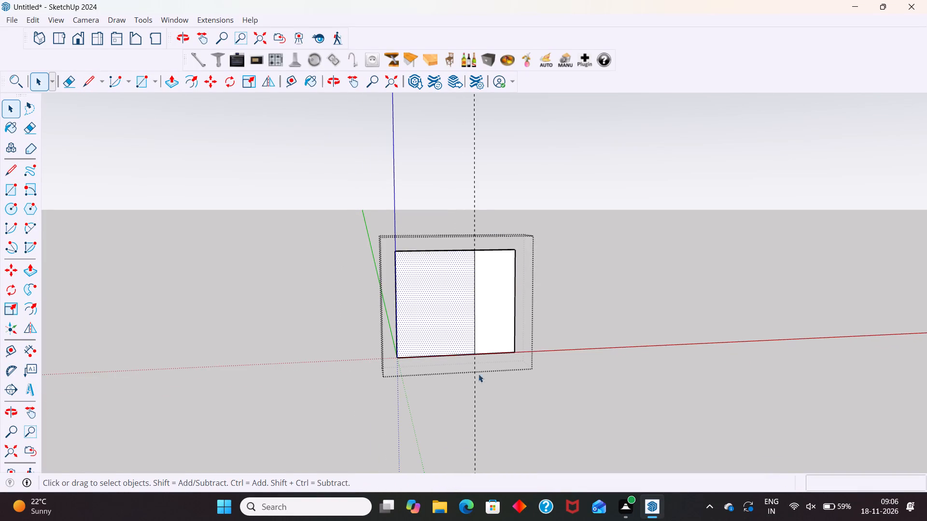
{"action": "left_click", "coordinate": [440, 388]}
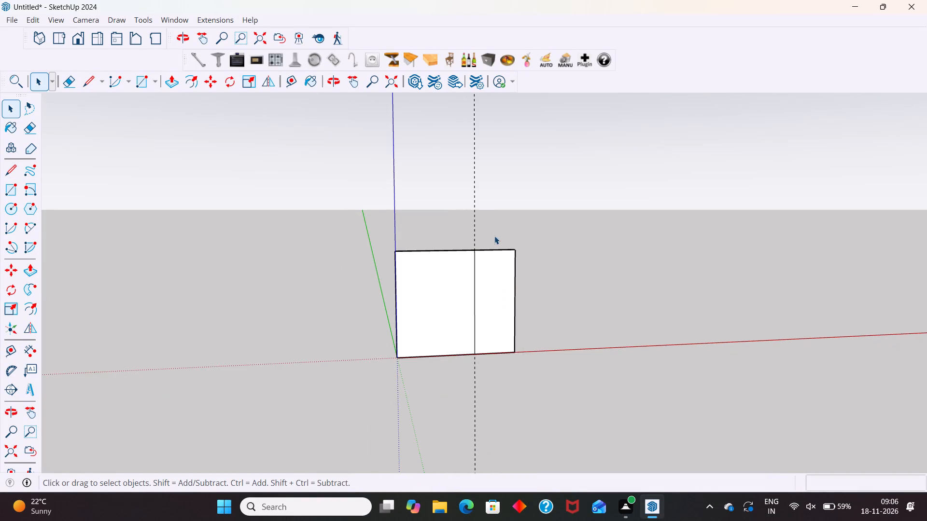
Delete all guides from the model.
{"action": "left_click", "coordinate": [33, 16]}
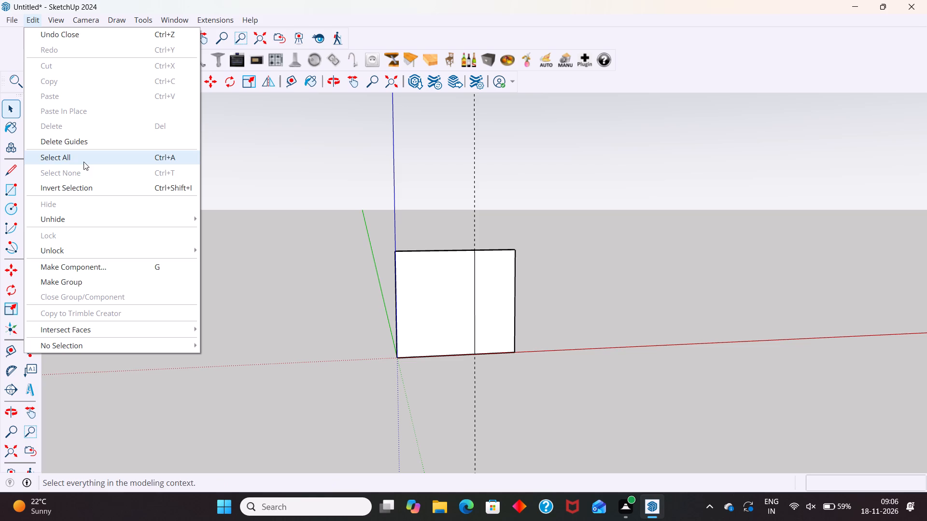
{"action": "left_click", "coordinate": [90, 143]}
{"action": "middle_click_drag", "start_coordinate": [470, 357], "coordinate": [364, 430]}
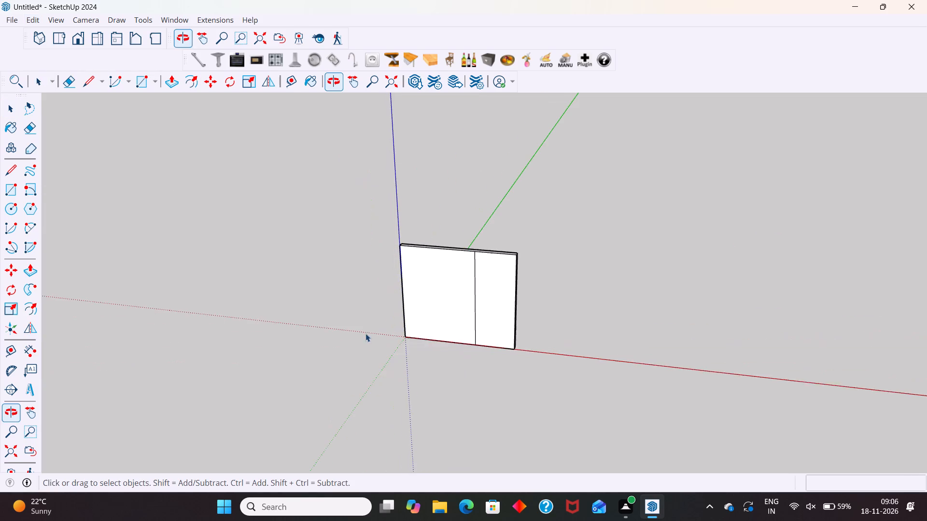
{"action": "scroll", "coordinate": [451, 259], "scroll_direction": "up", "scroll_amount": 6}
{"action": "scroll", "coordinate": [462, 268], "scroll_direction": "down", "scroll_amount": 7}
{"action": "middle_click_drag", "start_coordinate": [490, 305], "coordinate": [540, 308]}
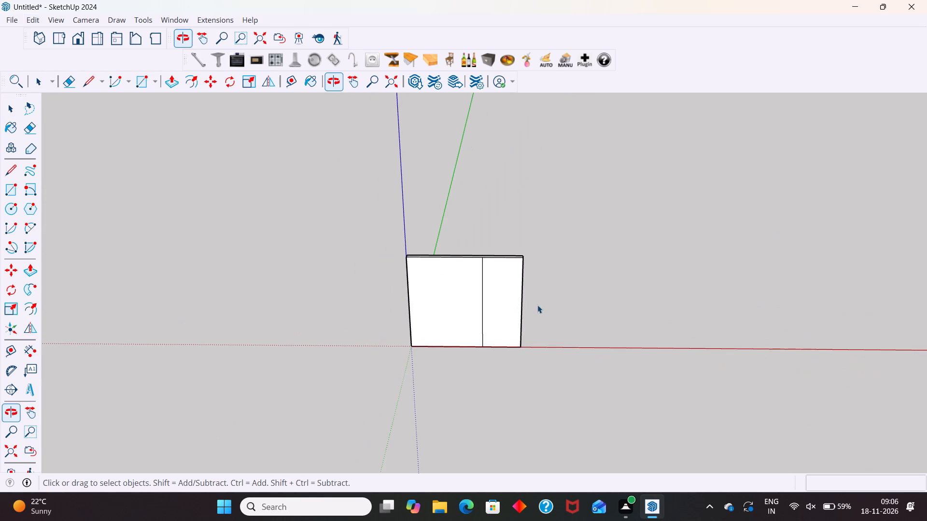
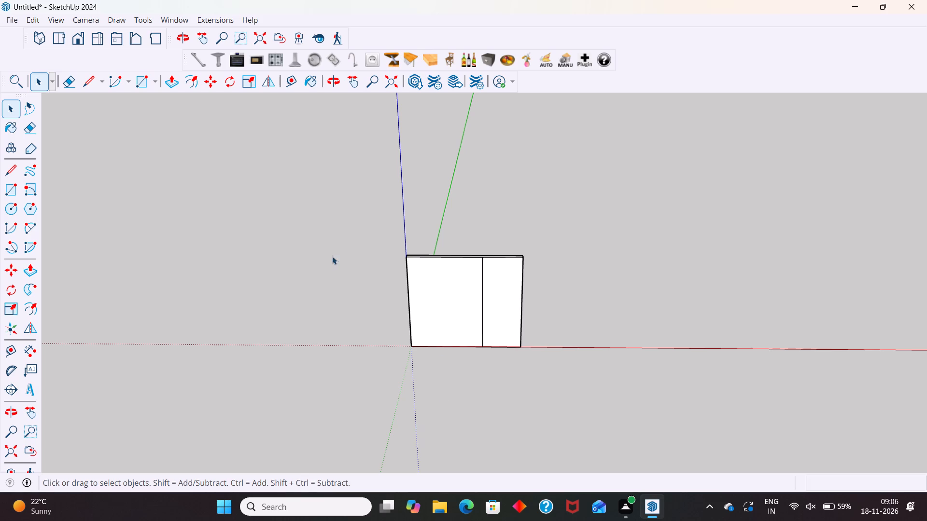
Inside the wall group, create a new component with its origin at the front face's upper corner on the narrow section's outer edge.
{"action": "scroll", "coordinate": [530, 313], "scroll_direction": "up", "scroll_amount": 2}
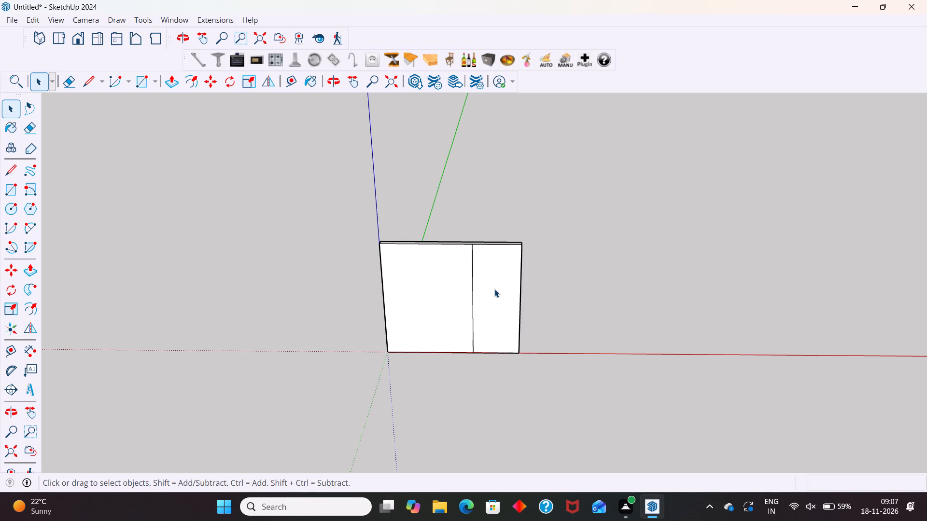
{"action": "left_click", "coordinate": [516, 287]}
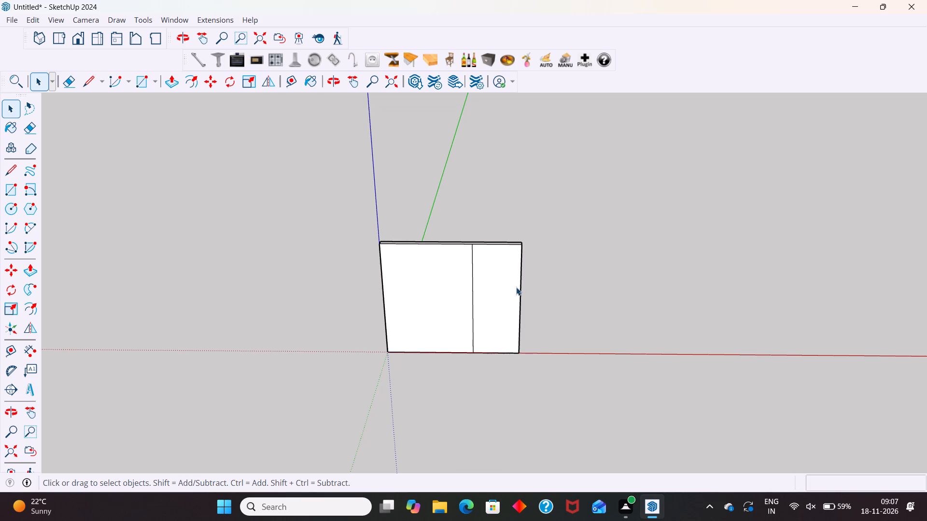
{"action": "double_click", "coordinate": [513, 287]}
{"action": "scroll", "coordinate": [498, 274], "scroll_direction": "up", "scroll_amount": 4}
{"action": "double_click", "coordinate": [486, 310]}
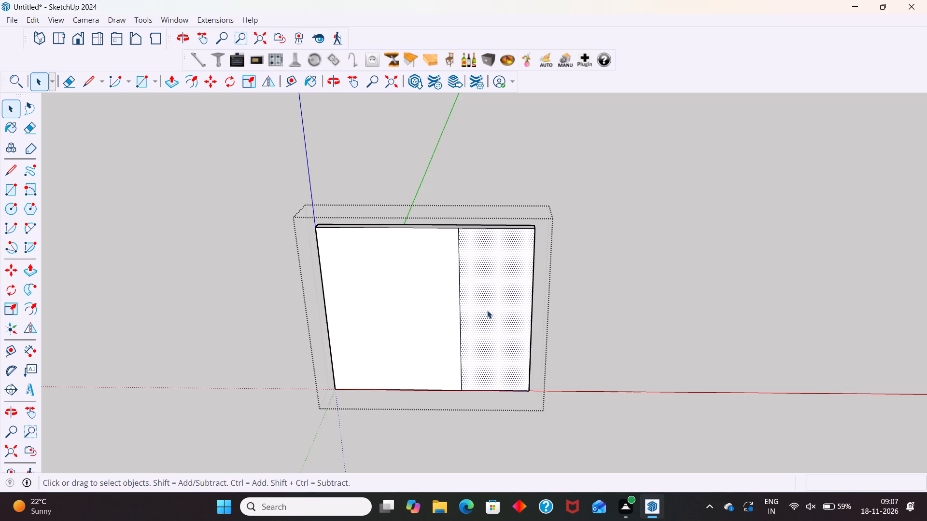
{"action": "scroll", "coordinate": [526, 334], "scroll_direction": "up", "scroll_amount": 2}
{"action": "right_click", "coordinate": [579, 351]}
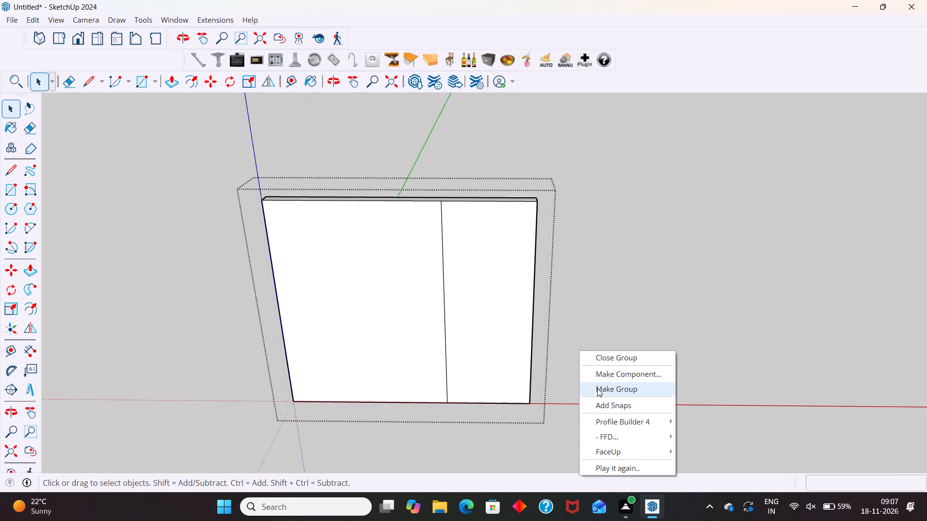
{"action": "left_click", "coordinate": [603, 377]}
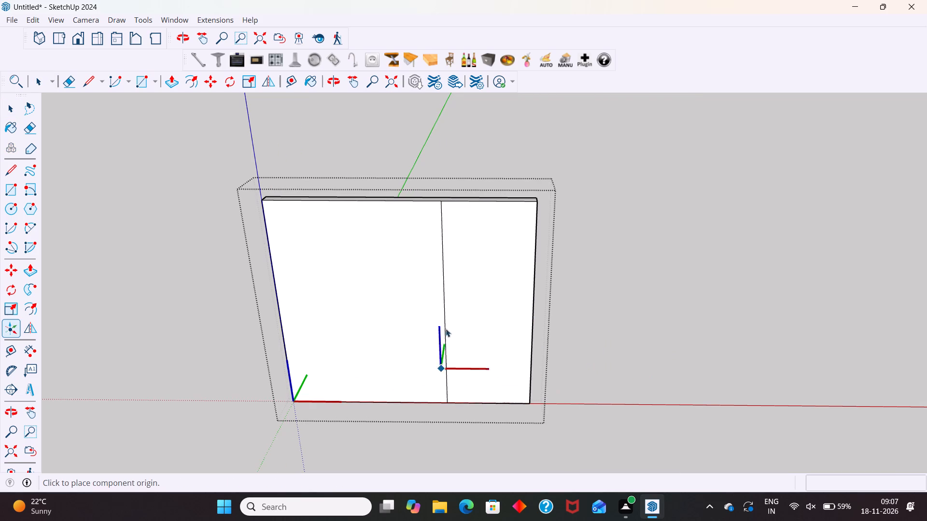
{"action": "left_click", "coordinate": [535, 199]}
{"action": "left_click", "coordinate": [462, 399]}
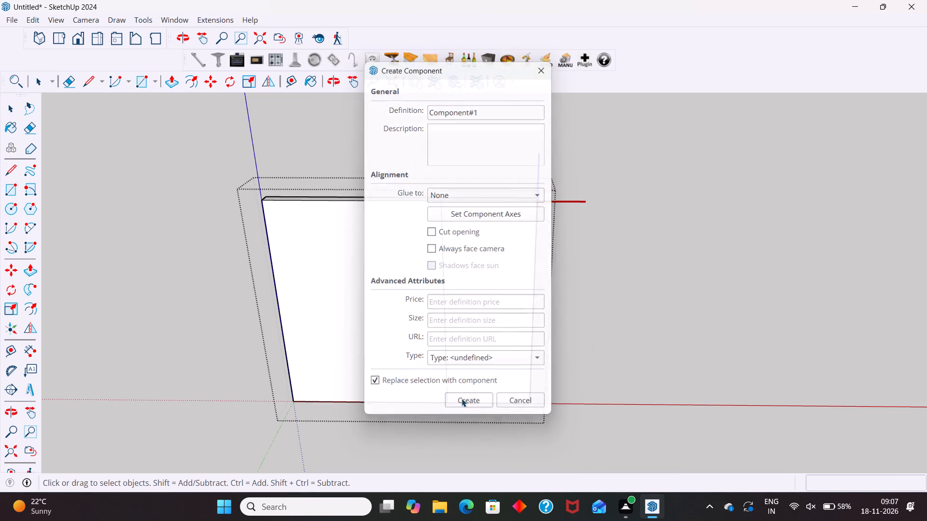
Draw a 50.8 mm by 10' rectangle down the front face's outer edge inside the component, and close the component.
{"action": "key", "text": "r"}
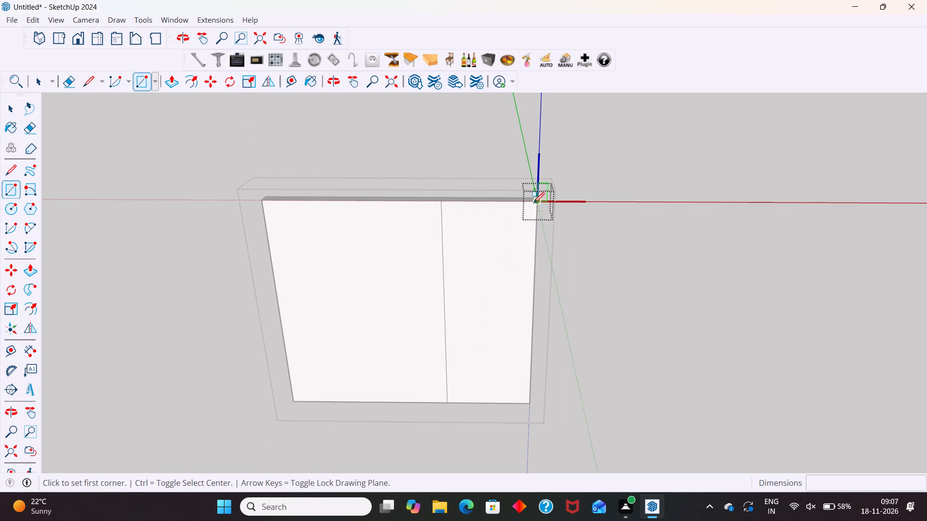
{"action": "left_click", "coordinate": [535, 202]}
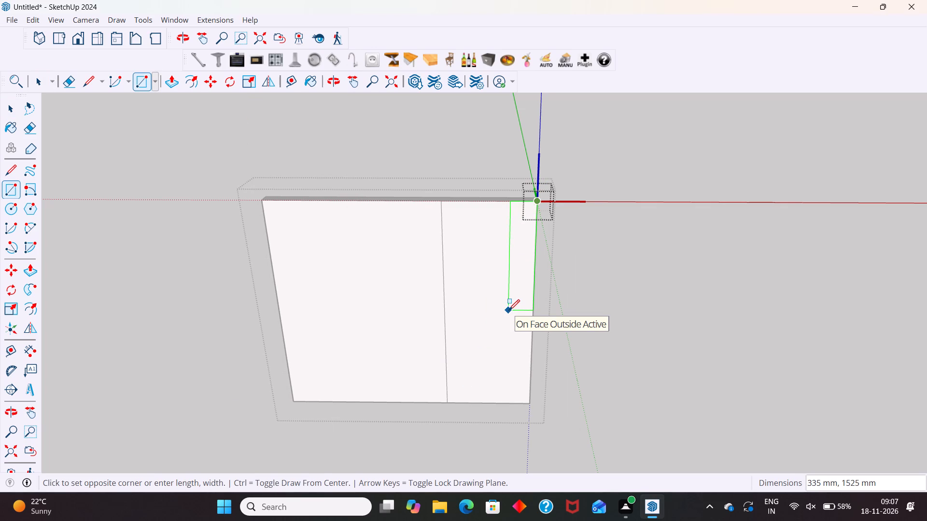
{"action": "type", "text": "50."}
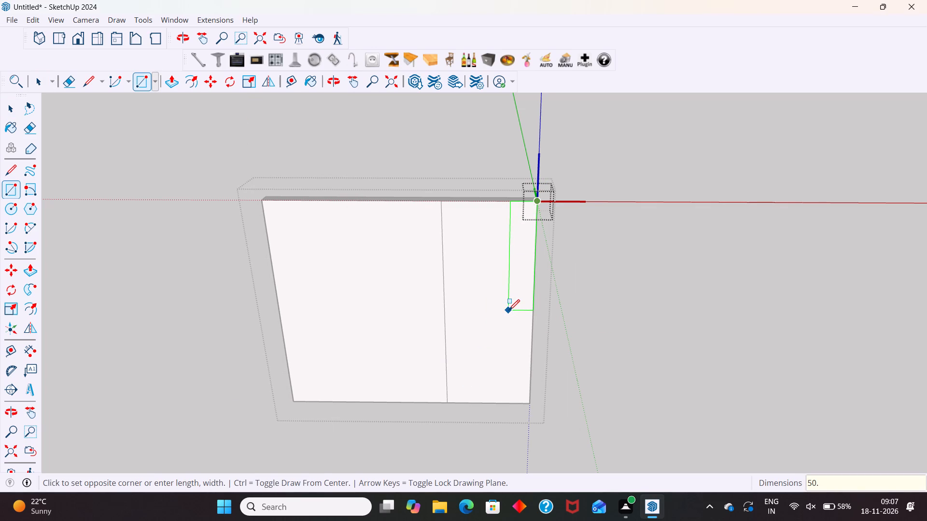
{"action": "type", "text": "8,"}
{"action": "type", "text": "10'"}
{"action": "key", "text": "Return"}
{"action": "type", "text": "N"}
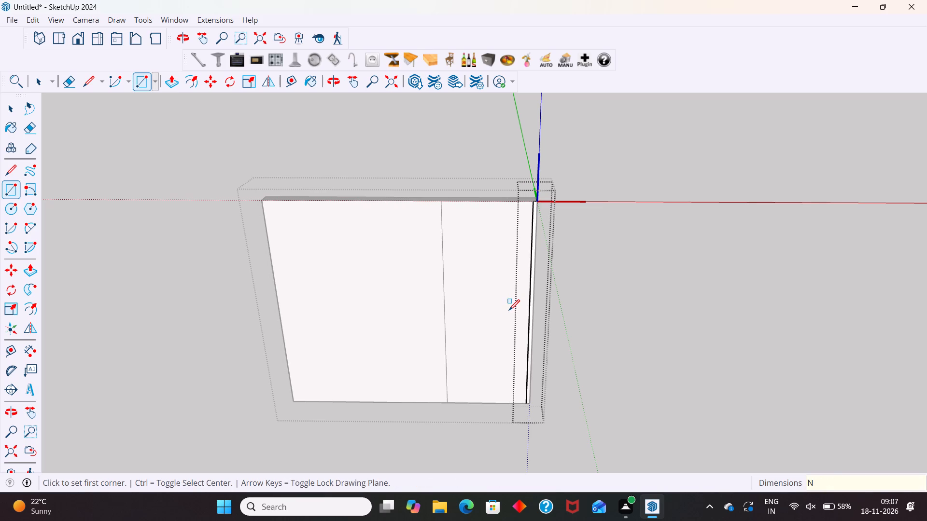
{"action": "key", "text": "space"}
{"action": "left_click", "coordinate": [615, 328]}
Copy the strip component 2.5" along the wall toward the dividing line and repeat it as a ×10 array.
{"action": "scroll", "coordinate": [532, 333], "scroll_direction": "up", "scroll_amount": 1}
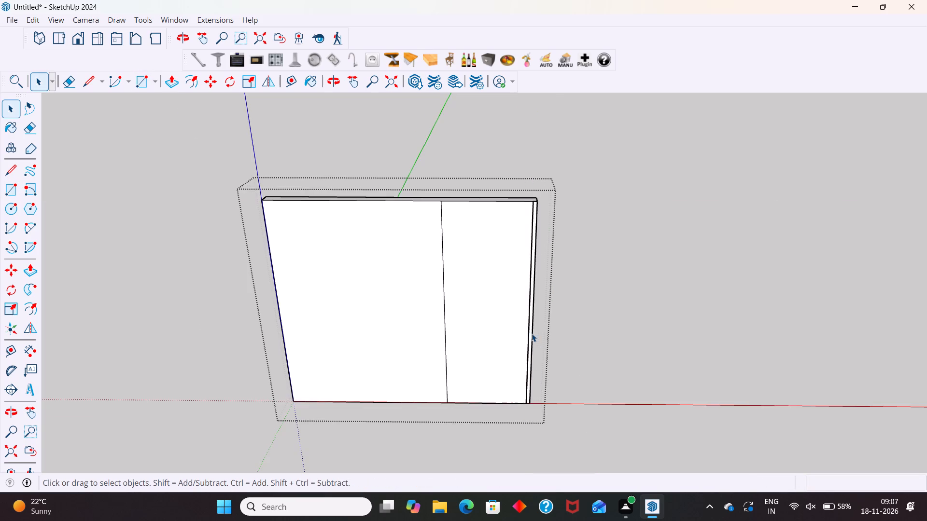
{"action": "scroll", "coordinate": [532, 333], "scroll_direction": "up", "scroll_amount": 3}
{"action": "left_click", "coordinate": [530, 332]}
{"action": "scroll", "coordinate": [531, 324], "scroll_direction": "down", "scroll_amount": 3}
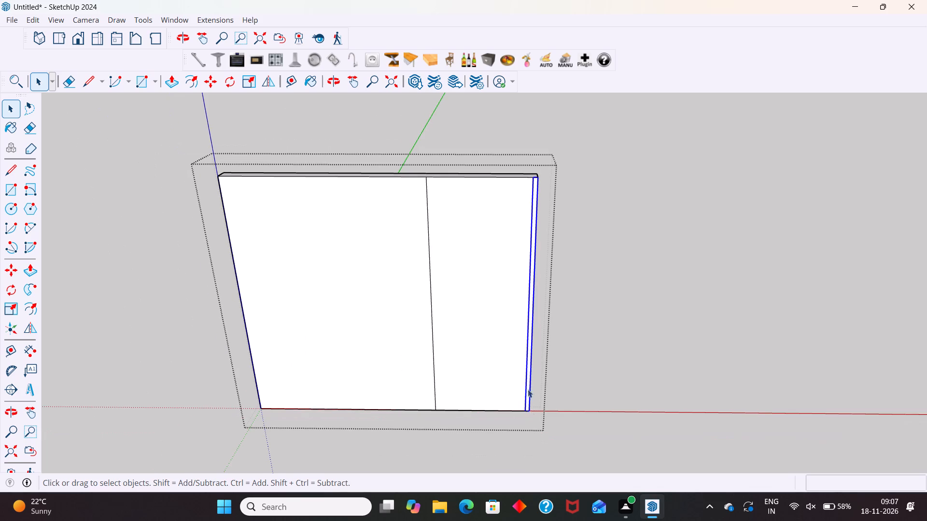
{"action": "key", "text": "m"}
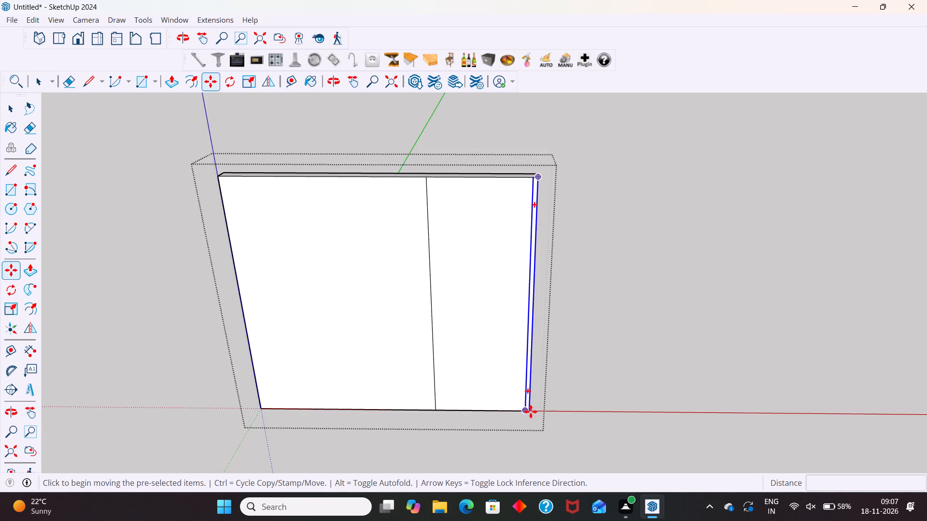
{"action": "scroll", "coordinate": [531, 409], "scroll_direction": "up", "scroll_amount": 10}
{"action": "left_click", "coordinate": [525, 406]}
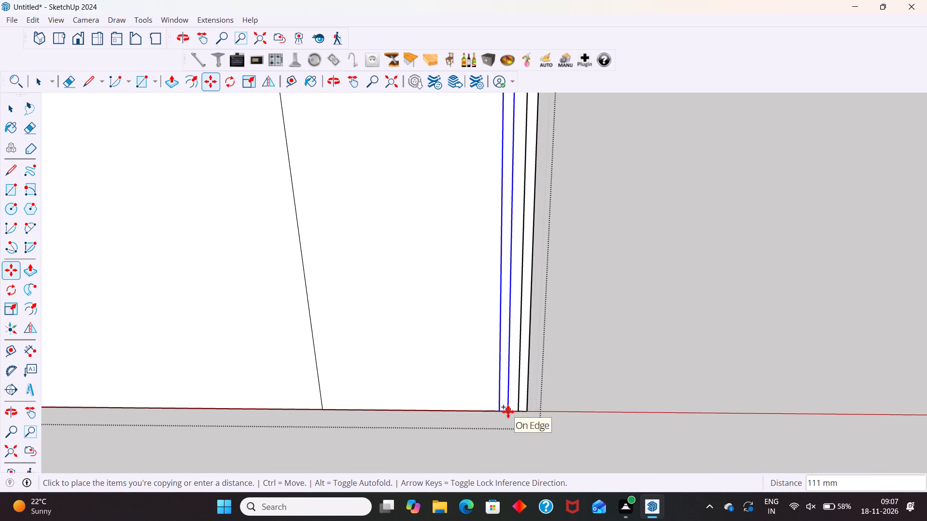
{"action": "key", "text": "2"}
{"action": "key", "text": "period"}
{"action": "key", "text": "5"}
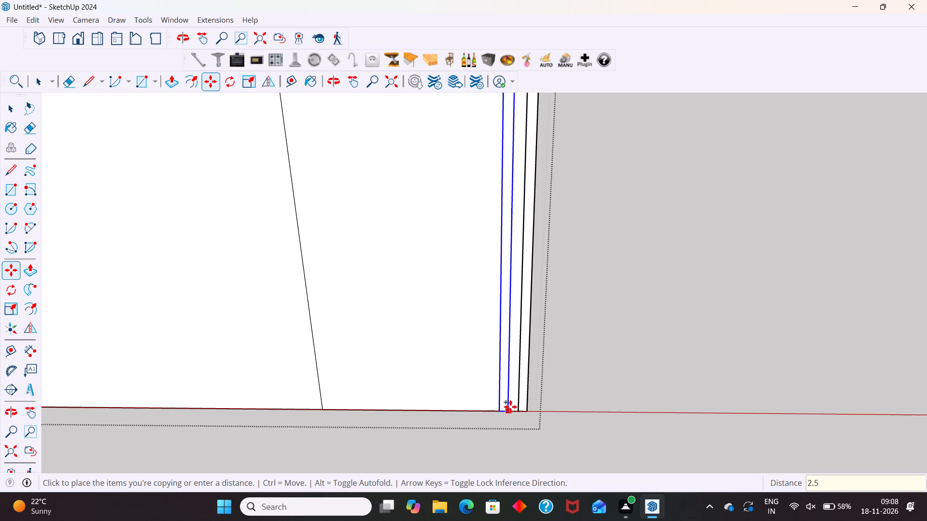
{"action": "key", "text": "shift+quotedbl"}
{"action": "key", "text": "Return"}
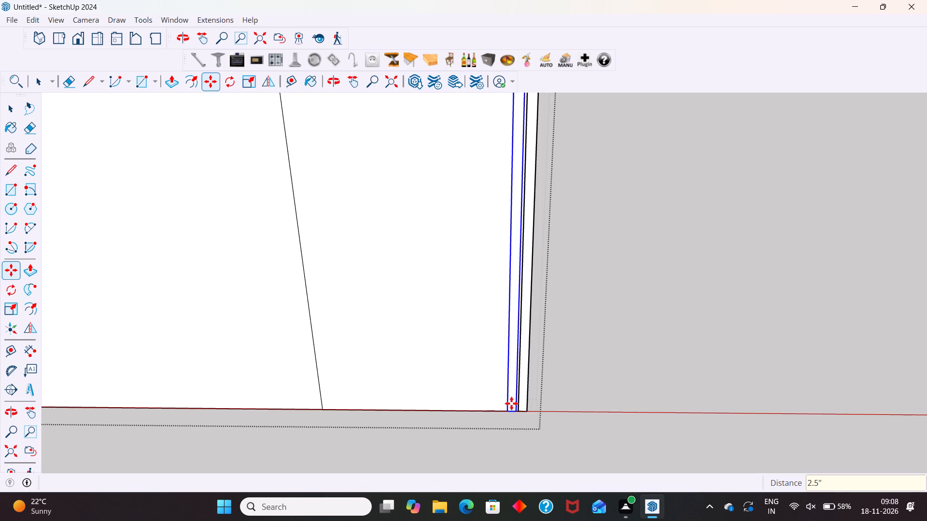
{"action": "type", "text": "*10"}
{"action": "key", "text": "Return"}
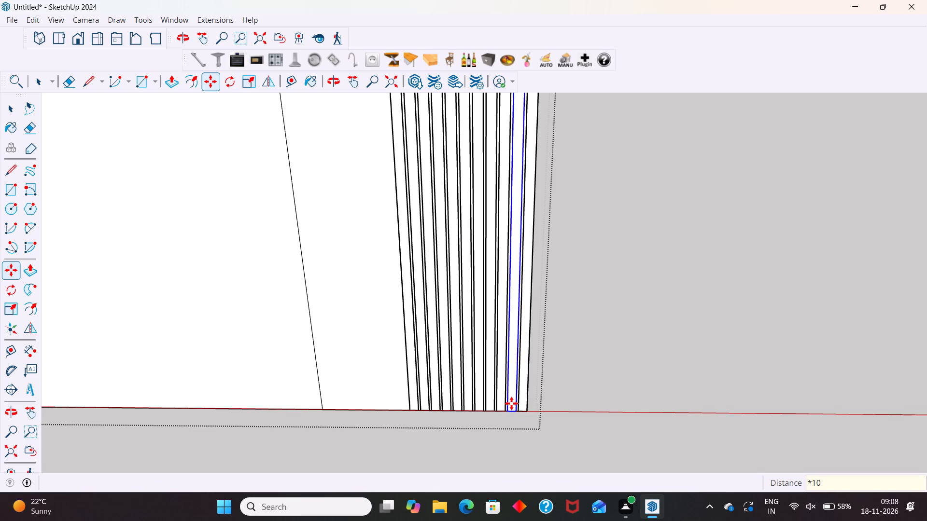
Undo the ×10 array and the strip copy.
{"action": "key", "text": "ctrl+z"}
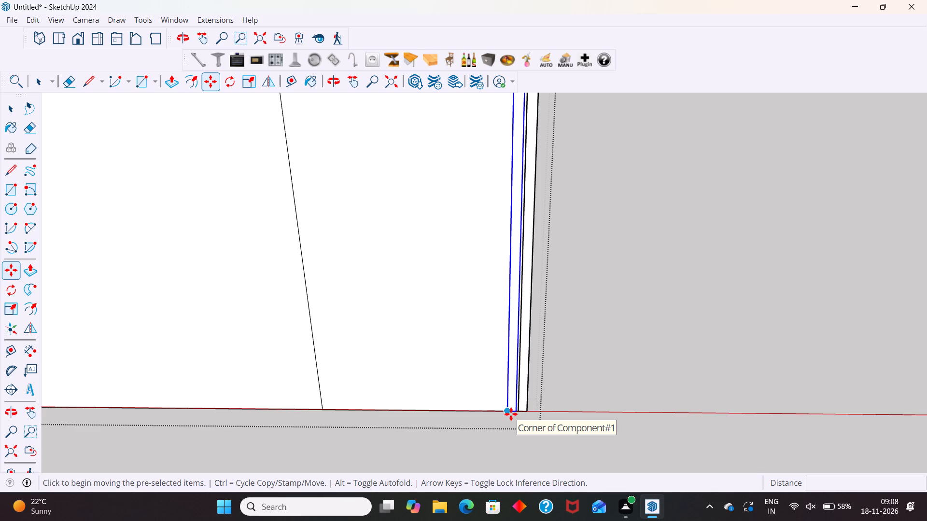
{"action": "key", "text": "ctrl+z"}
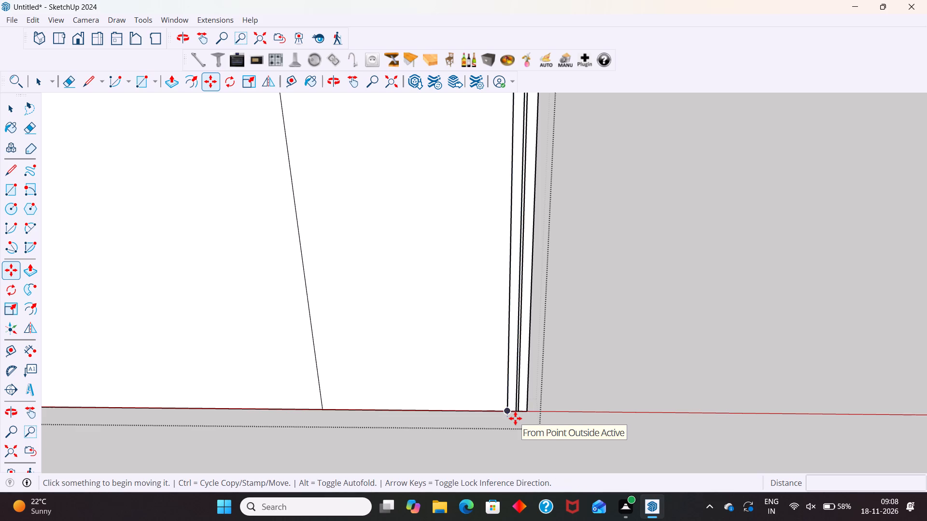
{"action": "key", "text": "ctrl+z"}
Copy the strip component from its bottom outer corner 2.5" toward the dividing line and repeat it as a ×20 array.
{"action": "key", "text": "space"}
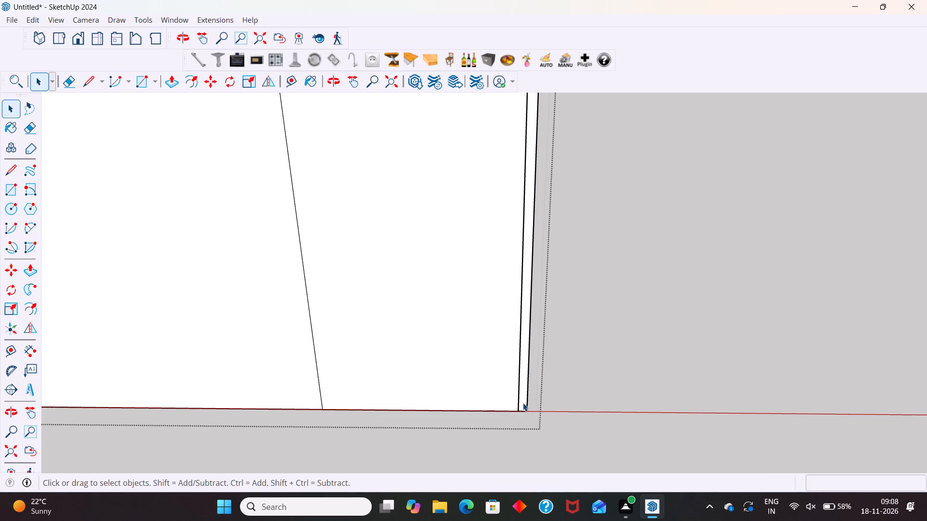
{"action": "left_click", "coordinate": [522, 402]}
{"action": "key", "text": "m"}
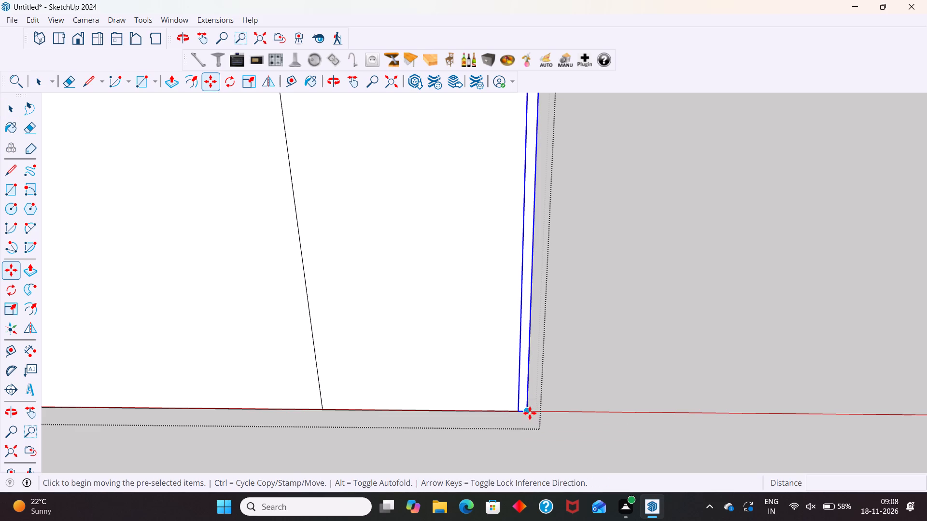
{"action": "left_click", "coordinate": [530, 413]}
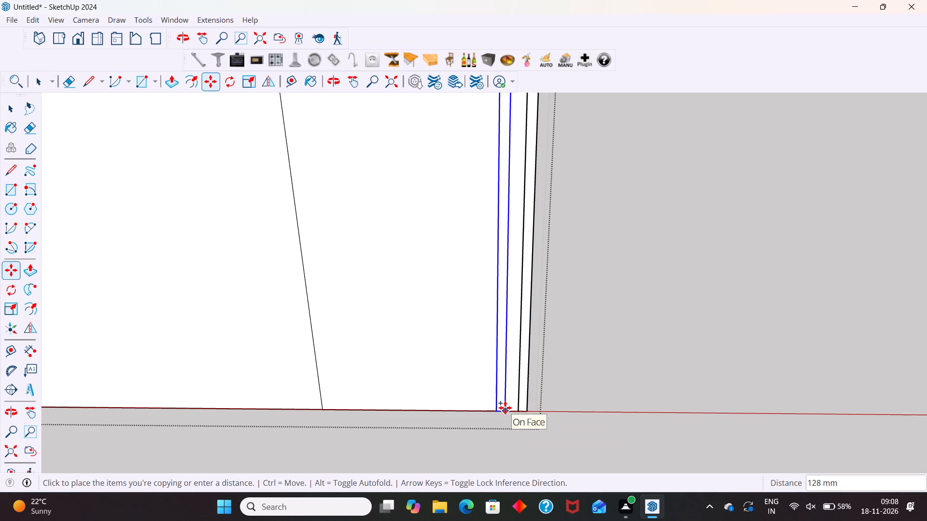
{"action": "key", "text": "2"}
{"action": "key", "text": "period"}
{"action": "type", "text": "5\""}
{"action": "key", "text": "Return"}
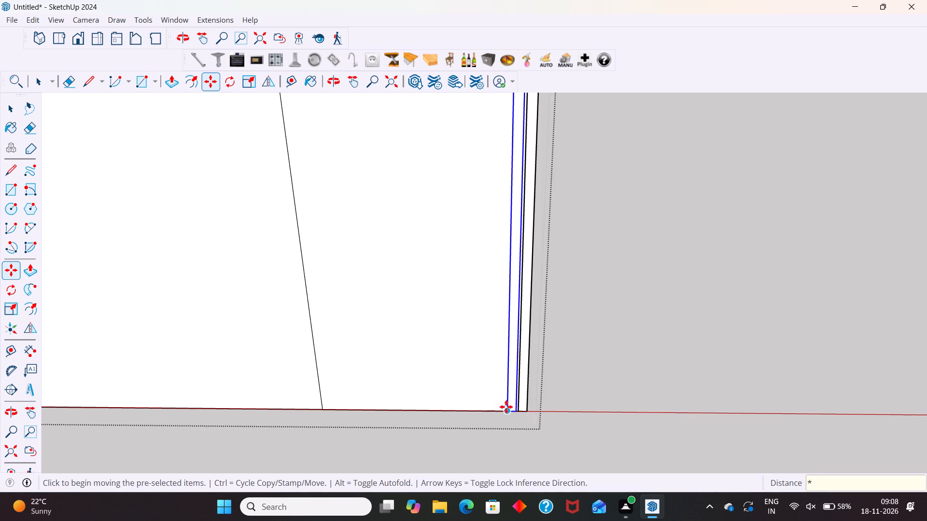
{"action": "key", "text": "shift+asterisk"}
{"action": "type", "text": "20"}
{"action": "key", "text": "Return"}
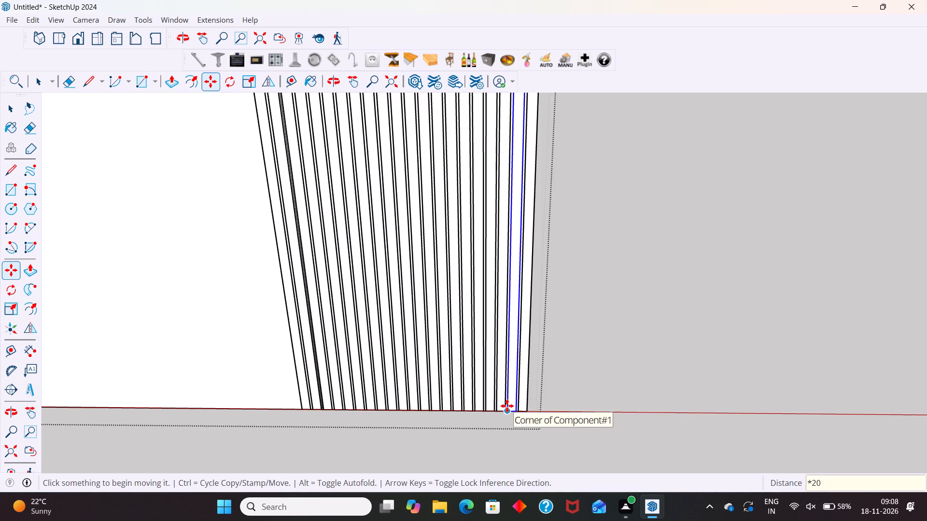
{"action": "key", "text": "space"}
Delete the two strips that lie beyond the vertical dividing line on the wall's front face.
{"action": "scroll", "coordinate": [505, 412], "scroll_direction": "down", "scroll_amount": 4}
{"action": "scroll", "coordinate": [373, 301], "scroll_direction": "down", "scroll_amount": 5}
{"action": "scroll", "coordinate": [361, 74], "scroll_direction": "up", "scroll_amount": 3}
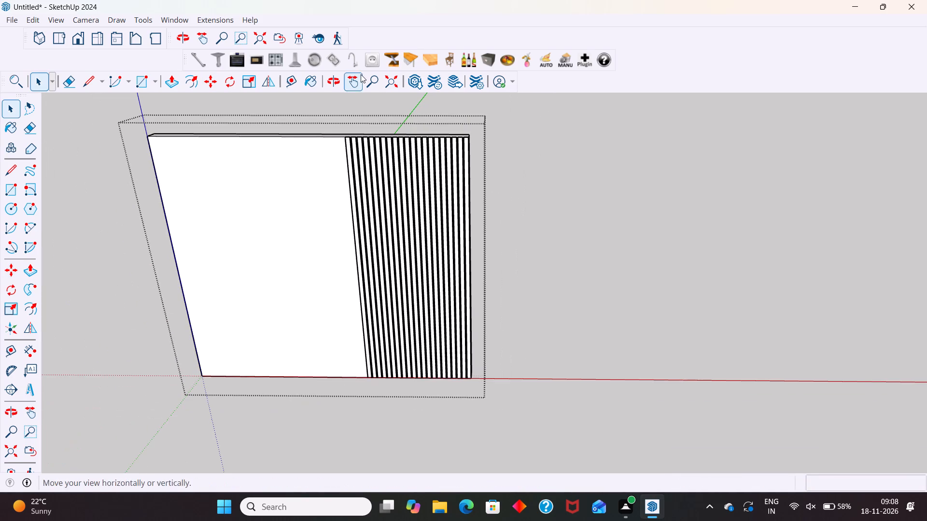
{"action": "scroll", "coordinate": [361, 74], "scroll_direction": "up", "scroll_amount": 2}
{"action": "scroll", "coordinate": [353, 140], "scroll_direction": "up", "scroll_amount": 20}
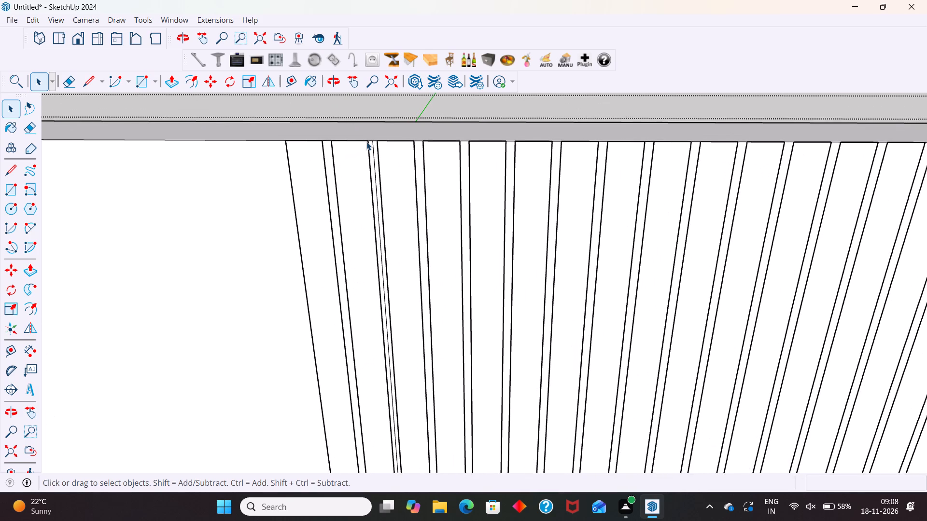
{"action": "left_click", "coordinate": [367, 142]}
{"action": "left_click", "coordinate": [337, 160]}
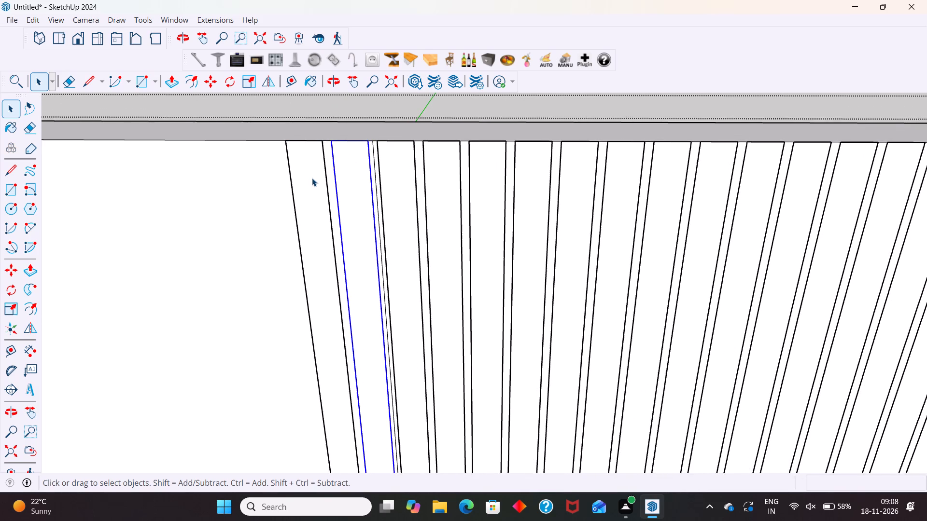
{"action": "left_click", "coordinate": [311, 178], "text": "ctrl"}
{"action": "key", "text": "Delete"}
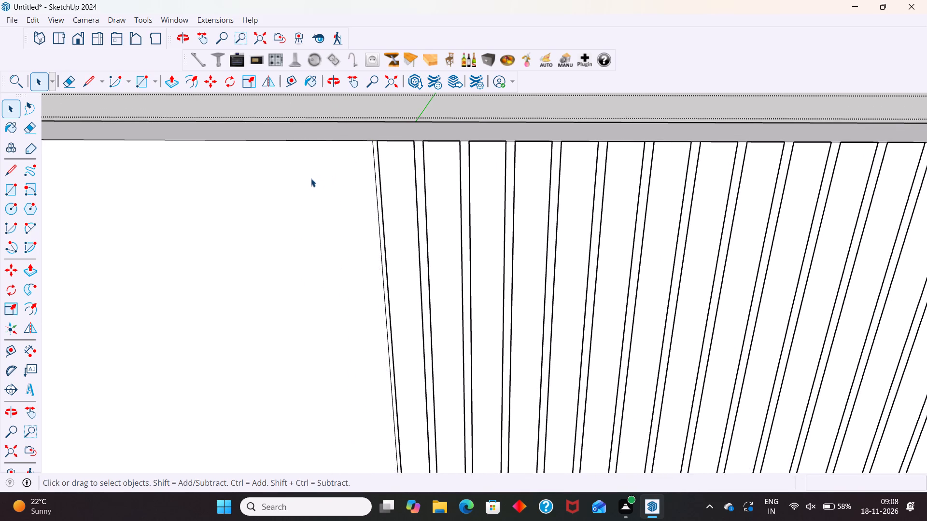
Open the outermost strip component and Push/Pull its face out 1" to give all the strips thickness.
{"action": "scroll", "coordinate": [311, 179], "scroll_direction": "down", "scroll_amount": 14}
{"action": "scroll", "coordinate": [580, 167], "scroll_direction": "up", "scroll_amount": 5}
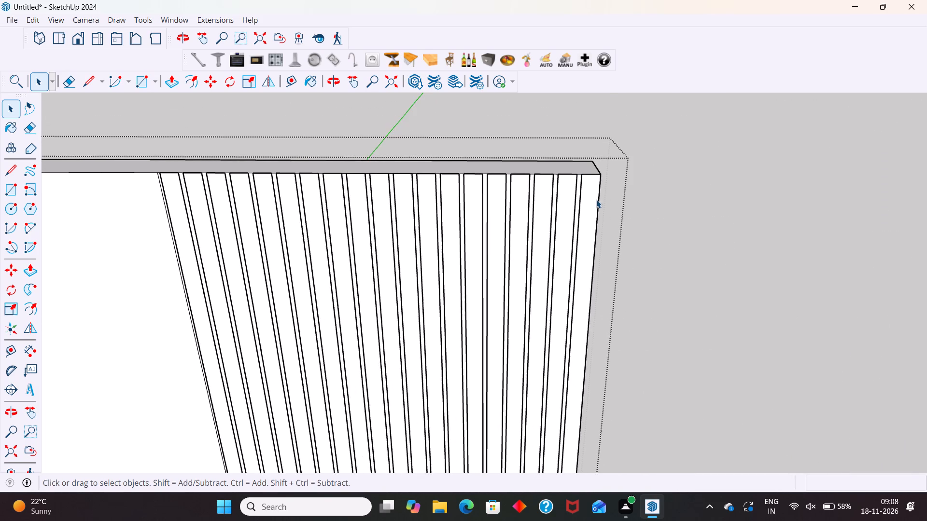
{"action": "triple_click", "coordinate": [594, 202]}
{"action": "left_click", "coordinate": [593, 202]}
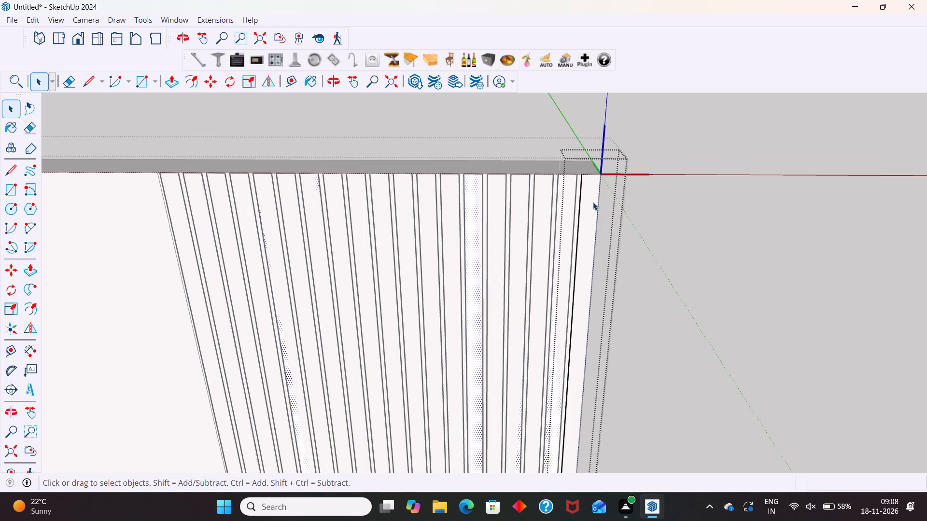
{"action": "key", "text": "p"}
{"action": "left_click", "coordinate": [593, 202]}
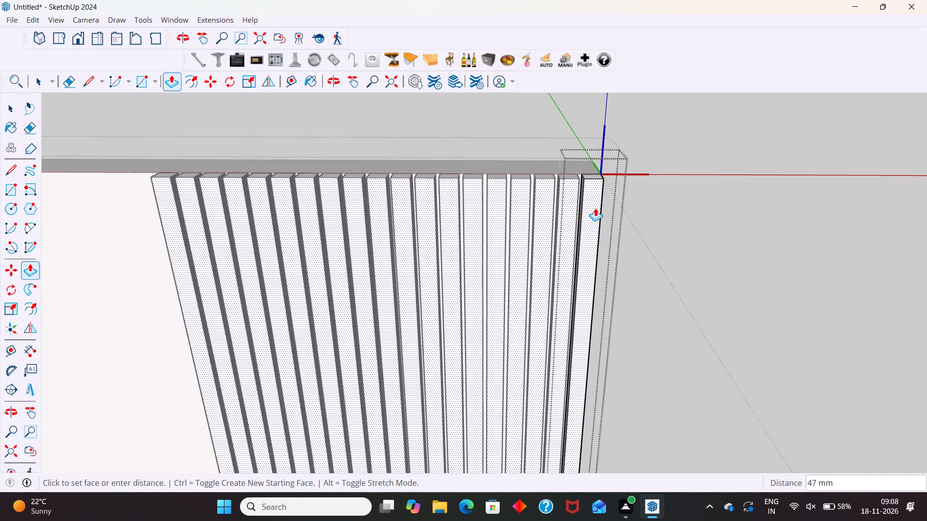
{"action": "type", "text": "1\""}
{"action": "key", "text": "Return"}
{"action": "key", "text": "space"}
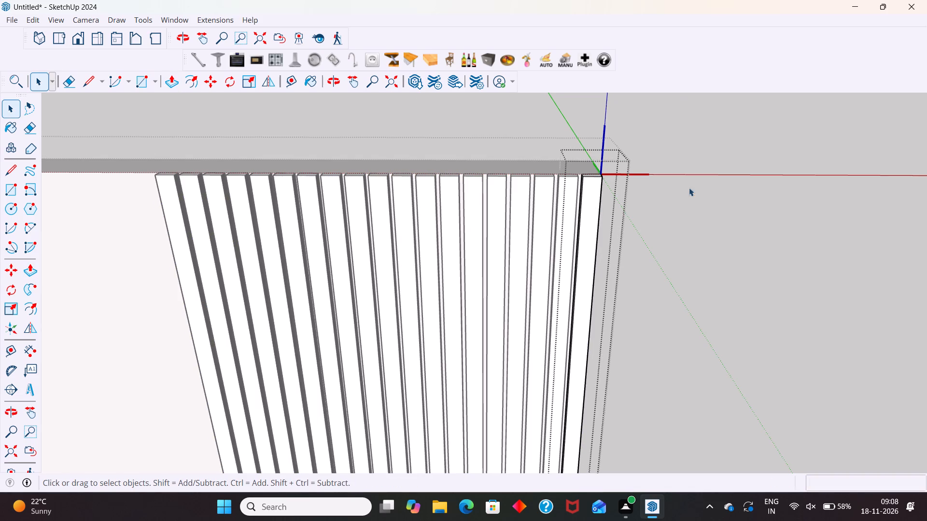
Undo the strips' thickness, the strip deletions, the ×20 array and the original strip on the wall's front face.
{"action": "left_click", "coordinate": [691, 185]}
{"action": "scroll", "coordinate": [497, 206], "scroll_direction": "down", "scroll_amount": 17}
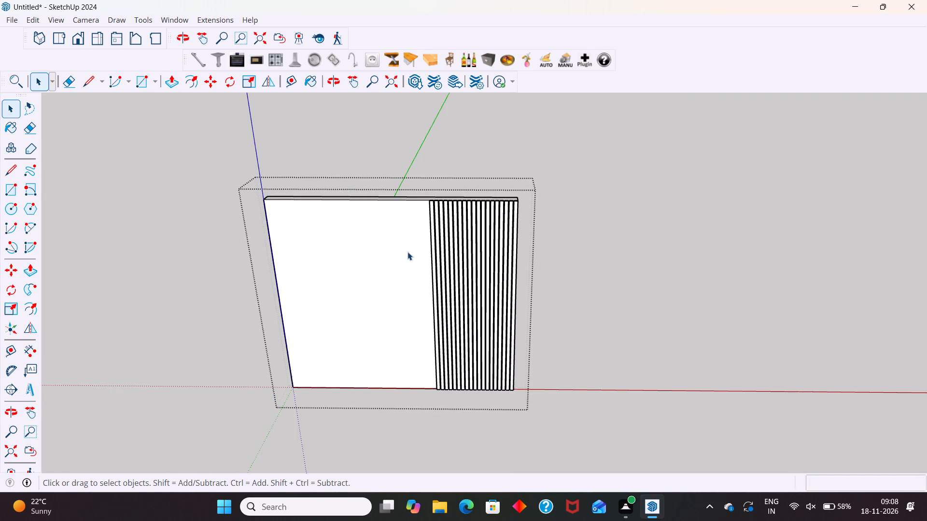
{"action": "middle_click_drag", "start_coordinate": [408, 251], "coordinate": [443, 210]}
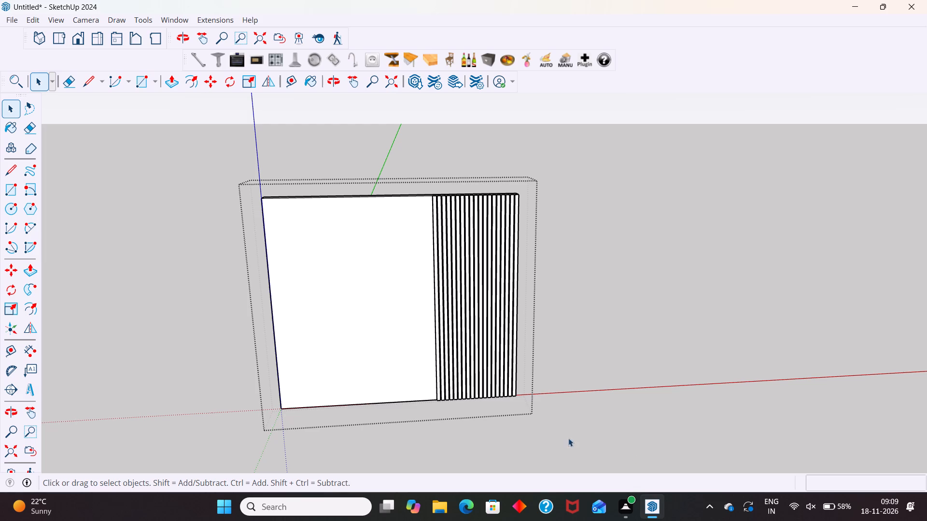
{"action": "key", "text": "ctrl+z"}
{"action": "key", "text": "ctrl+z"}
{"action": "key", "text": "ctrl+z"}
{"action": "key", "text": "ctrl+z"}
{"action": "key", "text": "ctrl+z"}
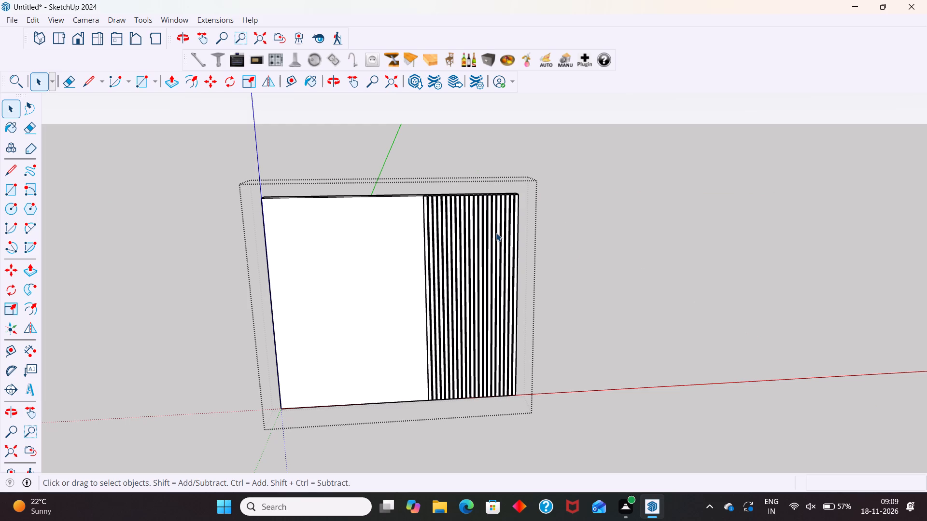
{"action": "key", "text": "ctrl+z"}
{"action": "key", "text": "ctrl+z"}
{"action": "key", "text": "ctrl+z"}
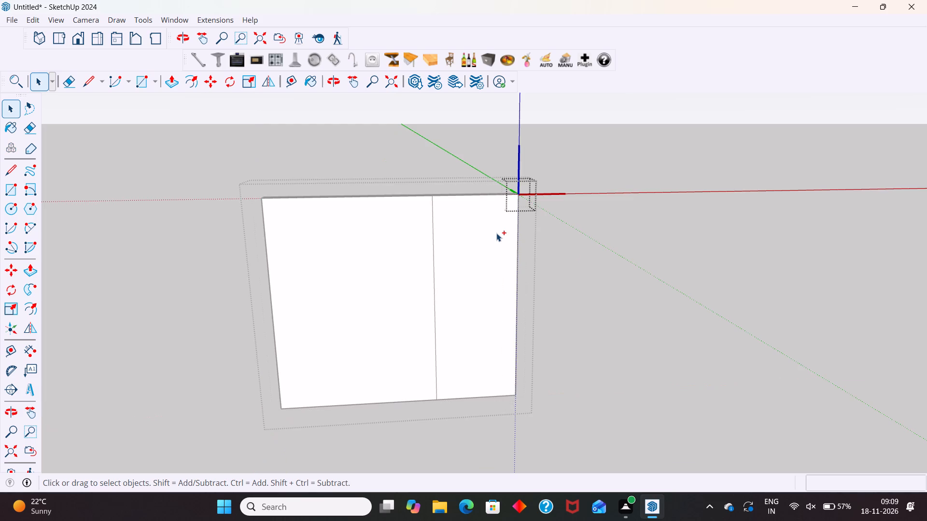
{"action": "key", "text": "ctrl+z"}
Delete the vertical dividing line on the wall's front face and close the wall group.
{"action": "left_click", "coordinate": [434, 282]}
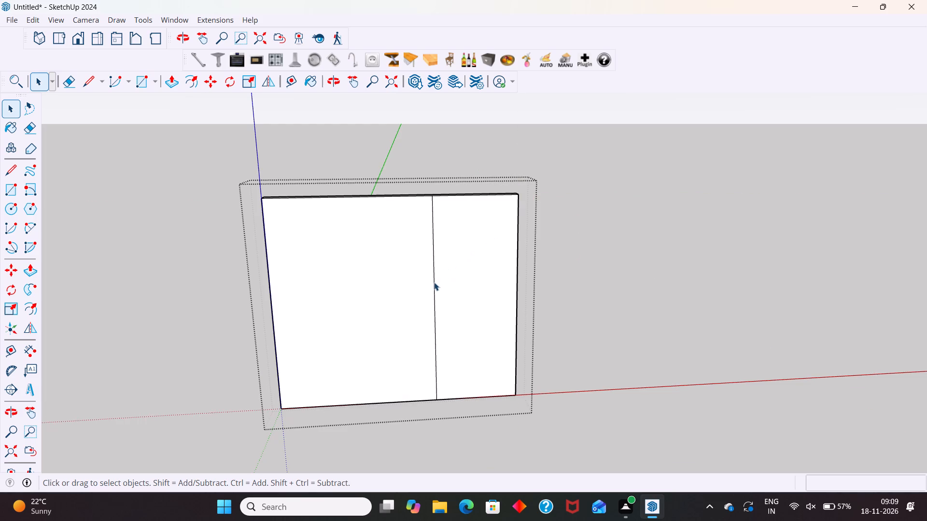
{"action": "key", "text": "Delete"}
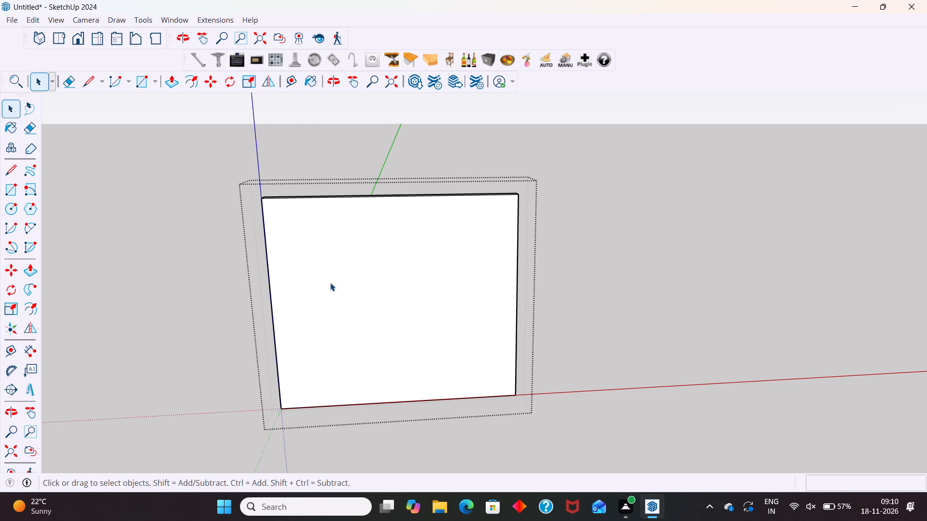
{"action": "scroll", "coordinate": [330, 282], "scroll_direction": "down", "scroll_amount": 3}
{"action": "scroll", "coordinate": [431, 280], "scroll_direction": "down", "scroll_amount": 5}
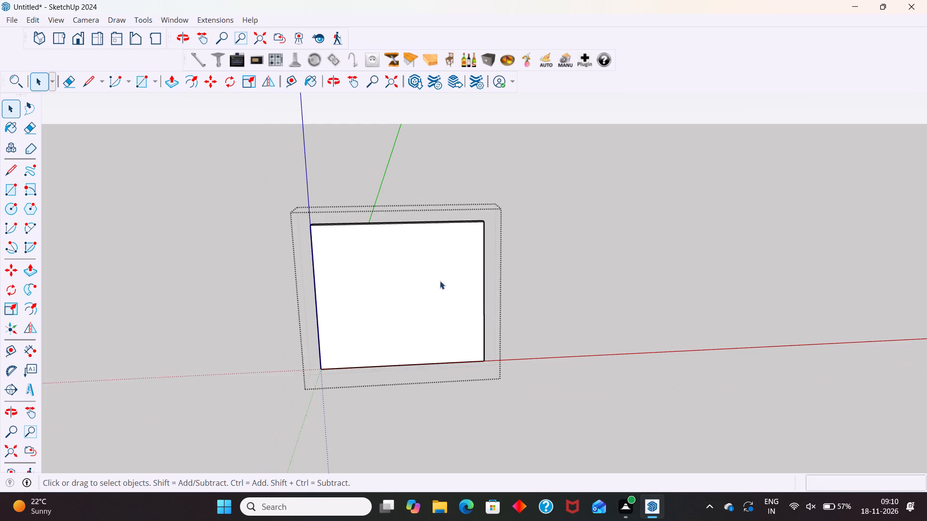
{"action": "left_click", "coordinate": [562, 307]}
Make a new group and draw a 750 × 362 mm rectangle inside it on the ground in front of the wall.
{"action": "scroll", "coordinate": [327, 271], "scroll_direction": "down", "scroll_amount": 13}
{"action": "right_click", "coordinate": [458, 365]}
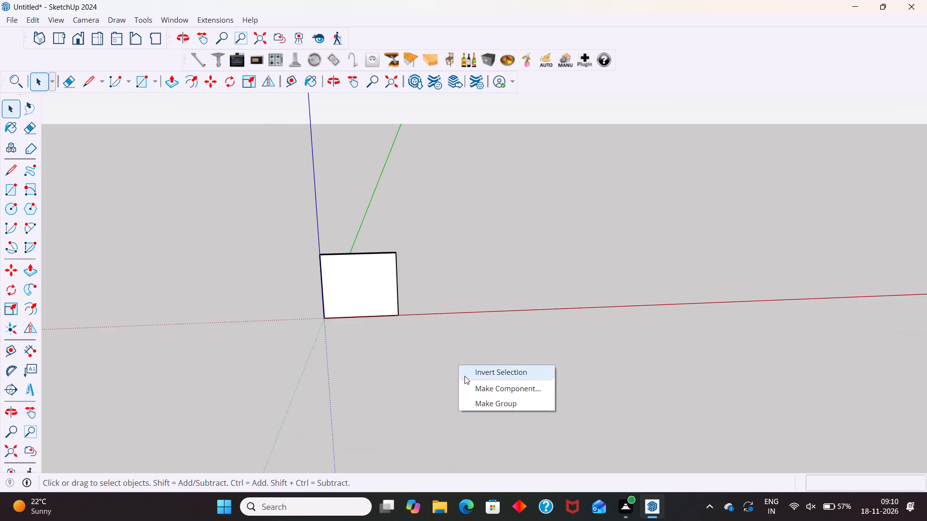
{"action": "left_click", "coordinate": [470, 398]}
{"action": "key", "text": "r"}
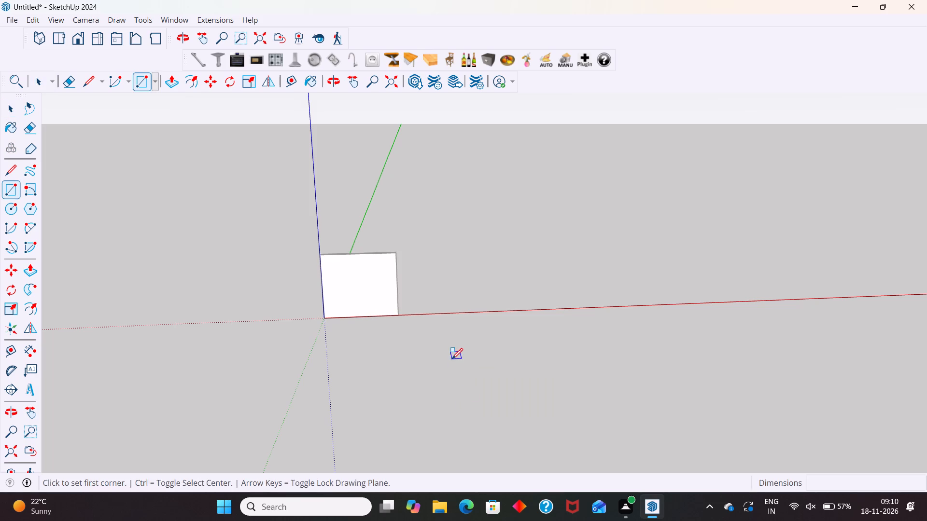
{"action": "left_click", "coordinate": [451, 357]}
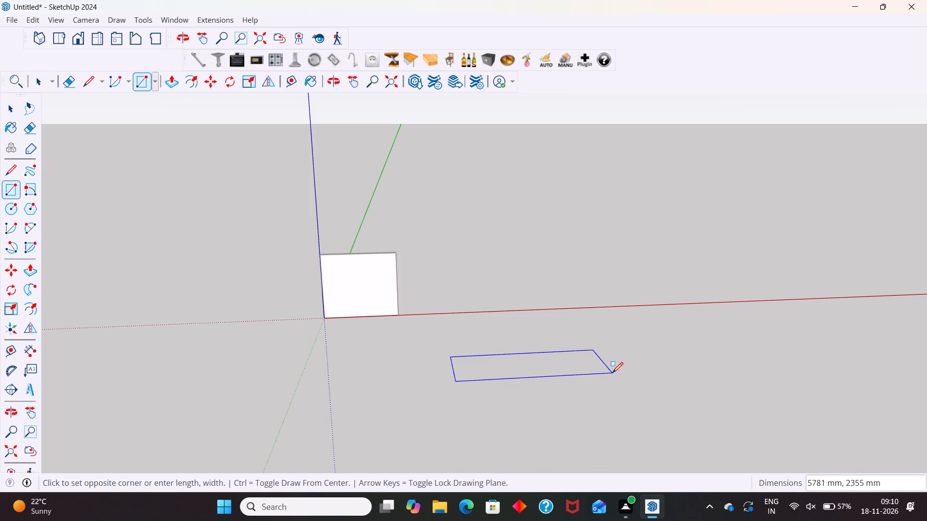
{"action": "type", "text": "75"}
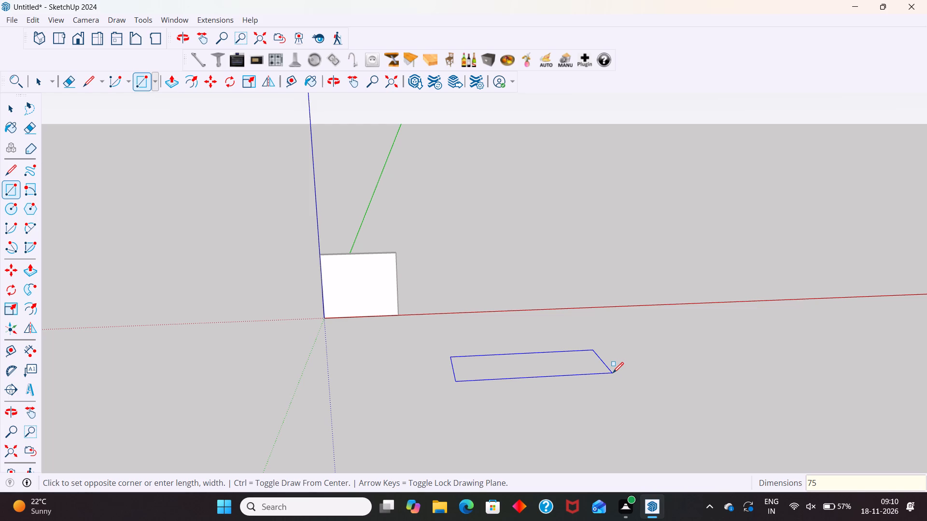
{"action": "key", "text": "0"}
{"action": "key", "text": "comma"}
{"action": "key", "text": "3"}
{"action": "key", "text": "6"}
{"action": "key", "text": "2"}
{"action": "key", "text": "Return"}
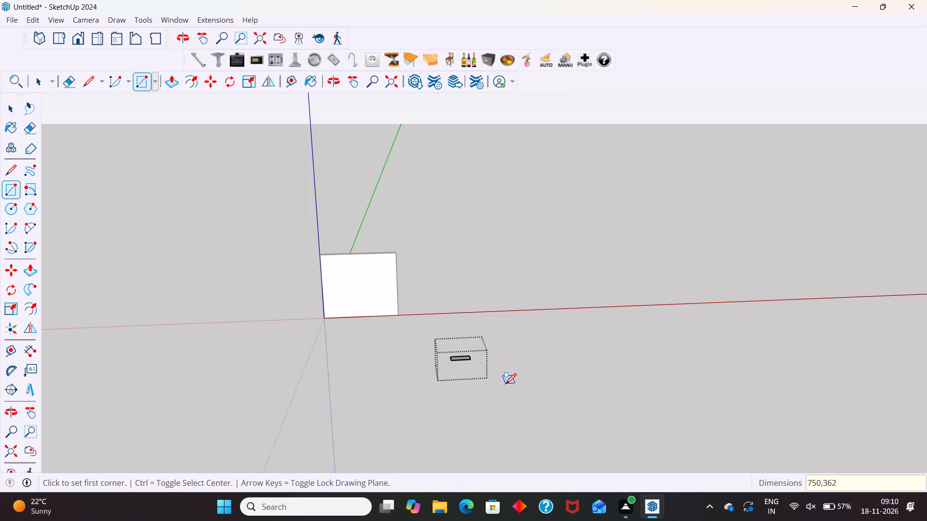
{"action": "key", "text": "space"}
{"action": "left_click", "coordinate": [515, 358]}
Open the rectangle's group and Push/Pull its face up 250 mm to form a box.
{"action": "scroll", "coordinate": [478, 353], "scroll_direction": "up", "scroll_amount": 8}
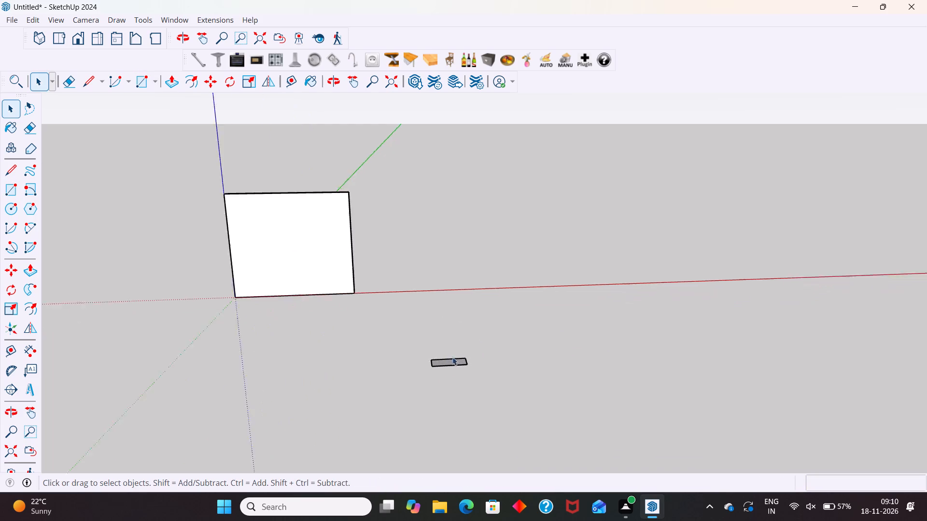
{"action": "scroll", "coordinate": [452, 357], "scroll_direction": "up", "scroll_amount": 2}
{"action": "triple_click", "coordinate": [458, 362]}
{"action": "middle_click_drag", "start_coordinate": [514, 396], "coordinate": [475, 402]}
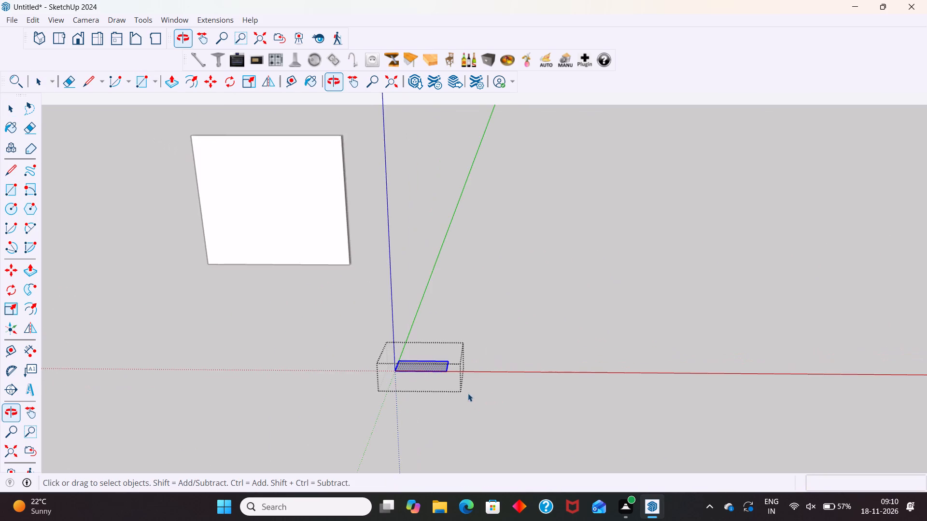
{"action": "scroll", "coordinate": [474, 365], "scroll_direction": "down", "scroll_amount": 4}
{"action": "scroll", "coordinate": [463, 368], "scroll_direction": "up", "scroll_amount": 3}
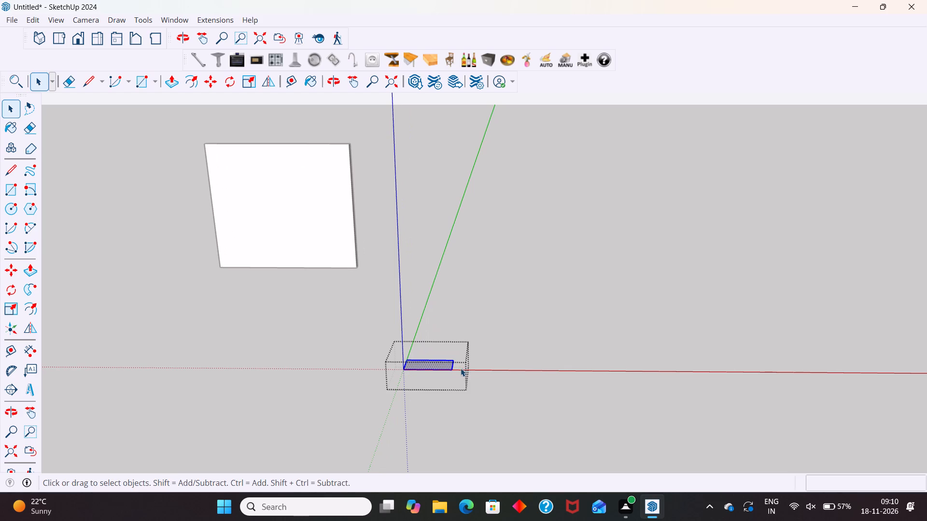
{"action": "key", "text": "p"}
{"action": "left_click", "coordinate": [446, 364]}
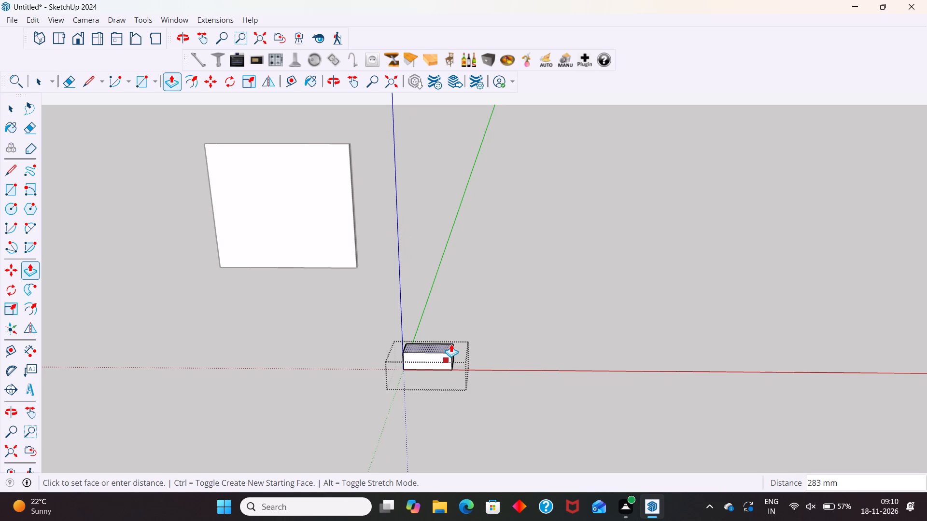
{"action": "key", "text": "2"}
{"action": "key", "text": "5"}
{"action": "key", "text": "0"}
{"action": "key", "text": "Return"}
{"action": "key", "text": "space"}
{"action": "left_click", "coordinate": [443, 396]}
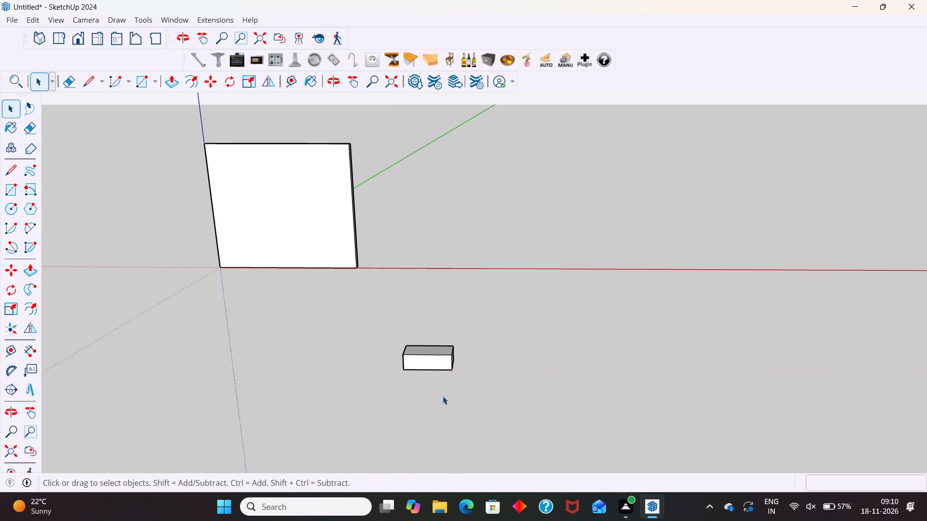
Open the box group and offset the edges of its front face inward by 3 mm.
{"action": "scroll", "coordinate": [443, 363], "scroll_direction": "up", "scroll_amount": 4}
{"action": "triple_click", "coordinate": [443, 363]}
{"action": "left_click", "coordinate": [443, 363]}
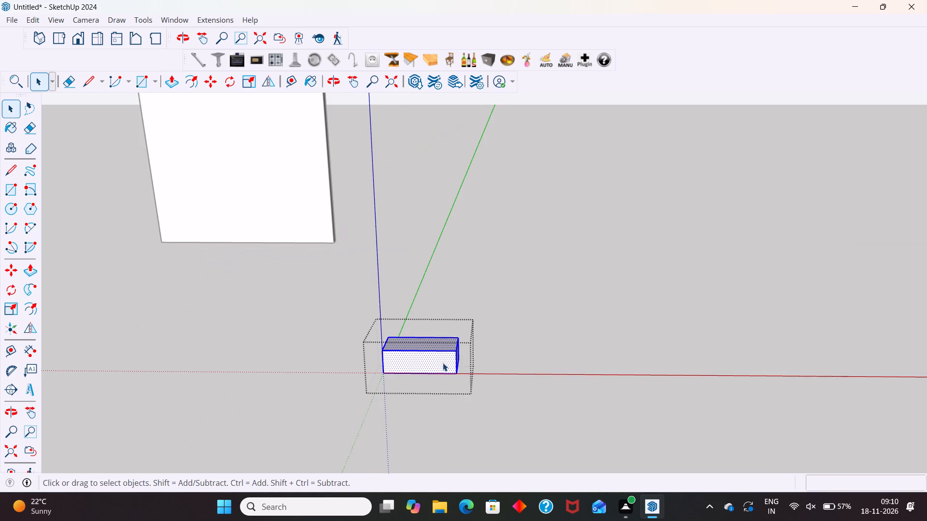
{"action": "double_click", "coordinate": [443, 363]}
{"action": "scroll", "coordinate": [443, 363], "scroll_direction": "up", "scroll_amount": 4}
{"action": "key", "text": "f"}
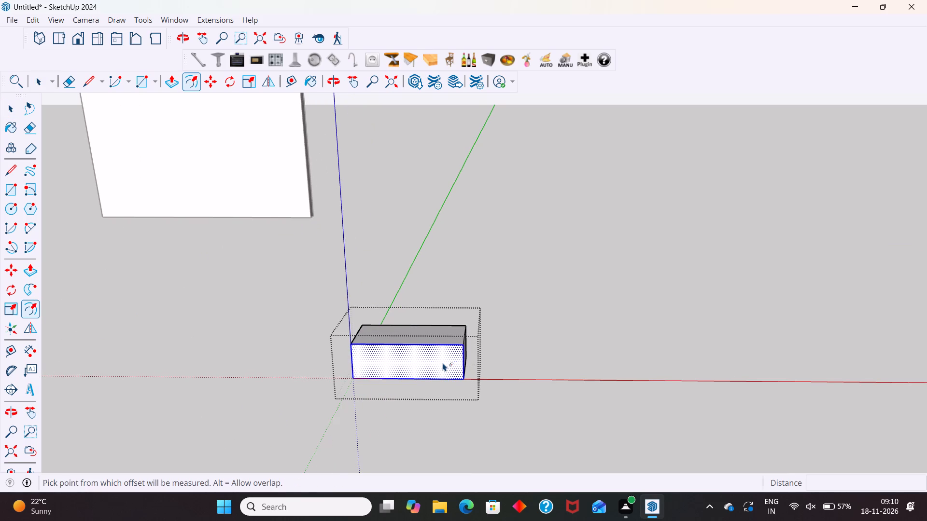
{"action": "left_click", "coordinate": [457, 359]}
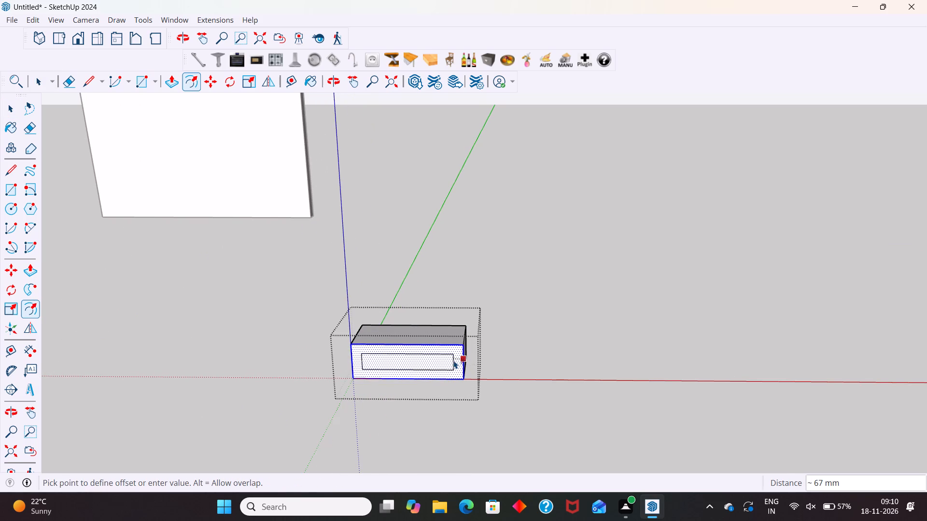
{"action": "key", "text": "3"}
{"action": "key", "text": "Return"}
{"action": "key", "text": "space"}
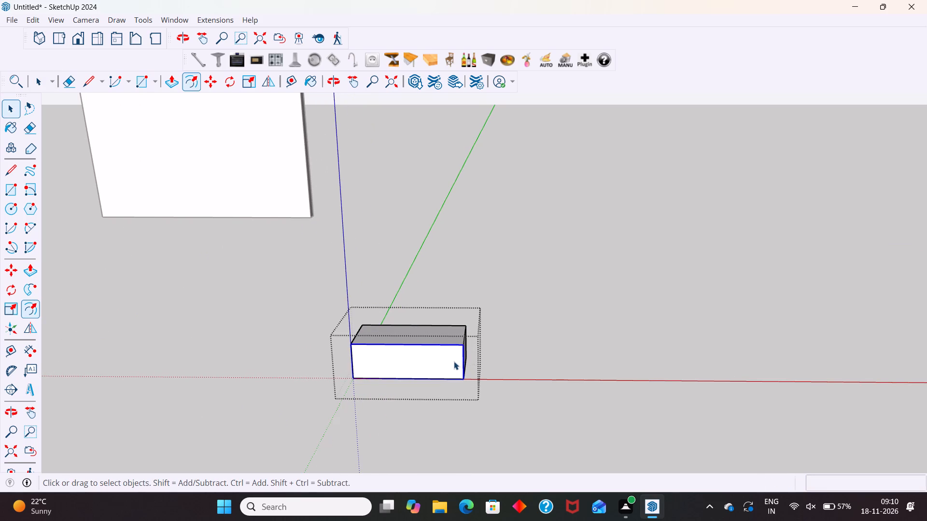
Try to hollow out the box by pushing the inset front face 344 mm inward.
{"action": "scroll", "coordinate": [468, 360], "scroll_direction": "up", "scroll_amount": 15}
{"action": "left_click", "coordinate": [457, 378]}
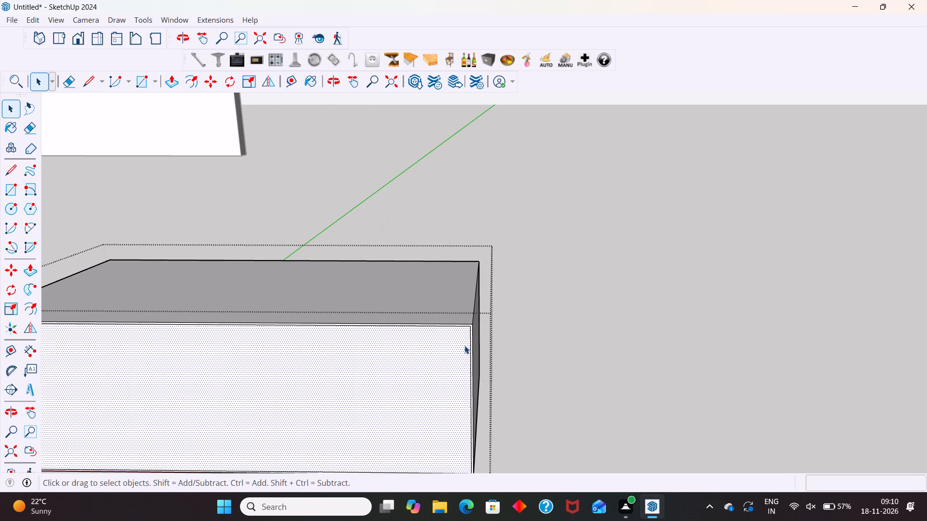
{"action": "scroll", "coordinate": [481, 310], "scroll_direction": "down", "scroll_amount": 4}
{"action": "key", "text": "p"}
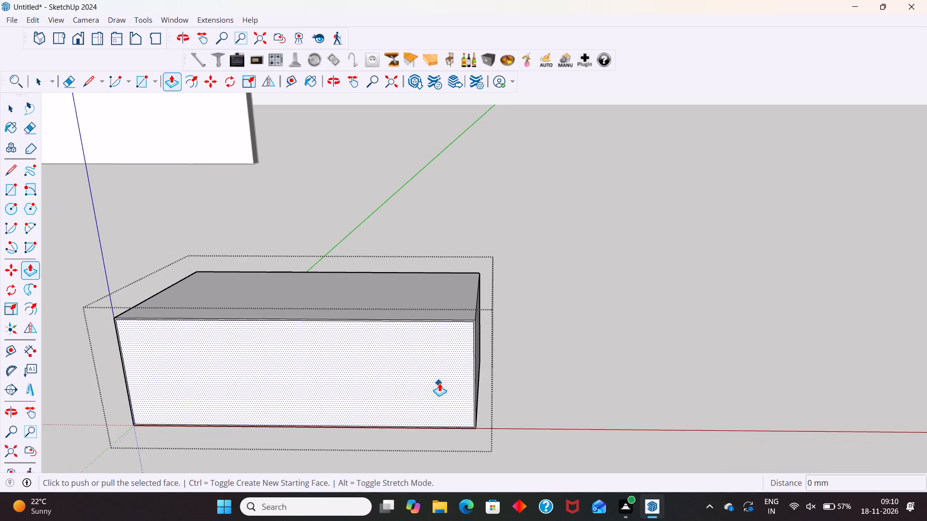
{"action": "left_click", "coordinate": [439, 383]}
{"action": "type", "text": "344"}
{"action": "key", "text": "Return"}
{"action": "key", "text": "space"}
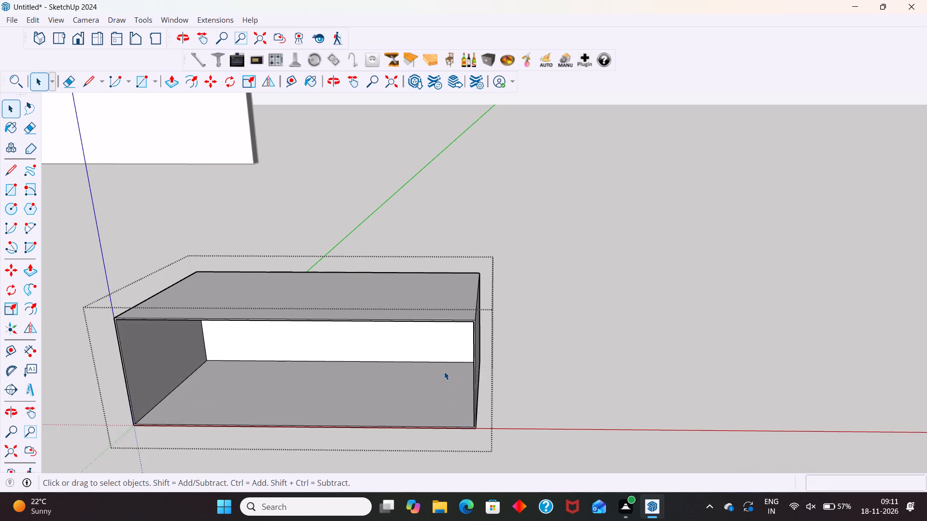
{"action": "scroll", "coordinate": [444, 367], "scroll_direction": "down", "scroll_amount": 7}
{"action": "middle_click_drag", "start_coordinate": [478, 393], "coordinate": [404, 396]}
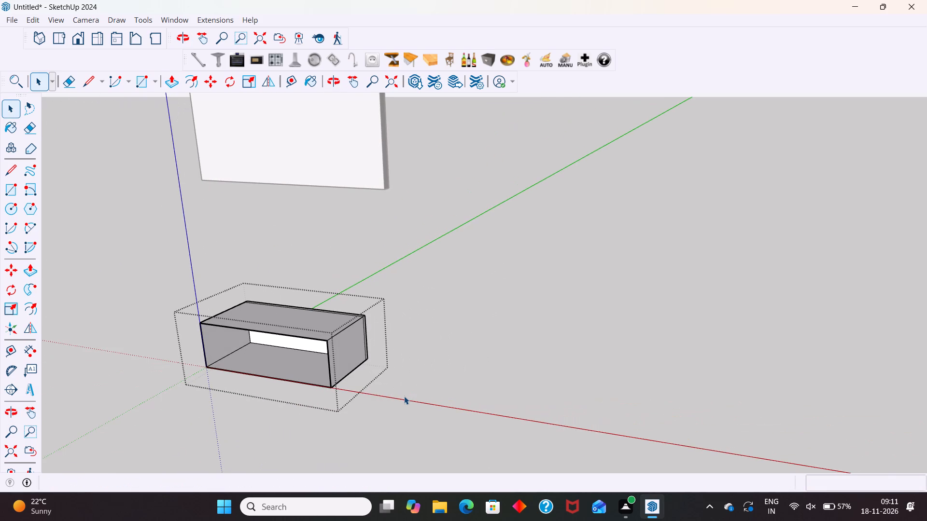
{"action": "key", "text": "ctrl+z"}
Place a vertical guide on the box's side face, 18 mm forward of its back edge.
{"action": "scroll", "coordinate": [376, 326], "scroll_direction": "up", "scroll_amount": 3}
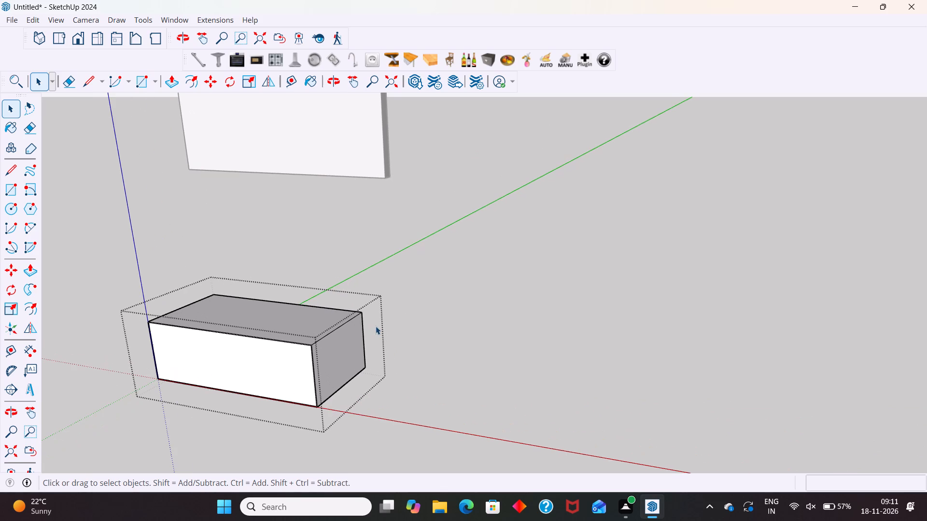
{"action": "key", "text": "t"}
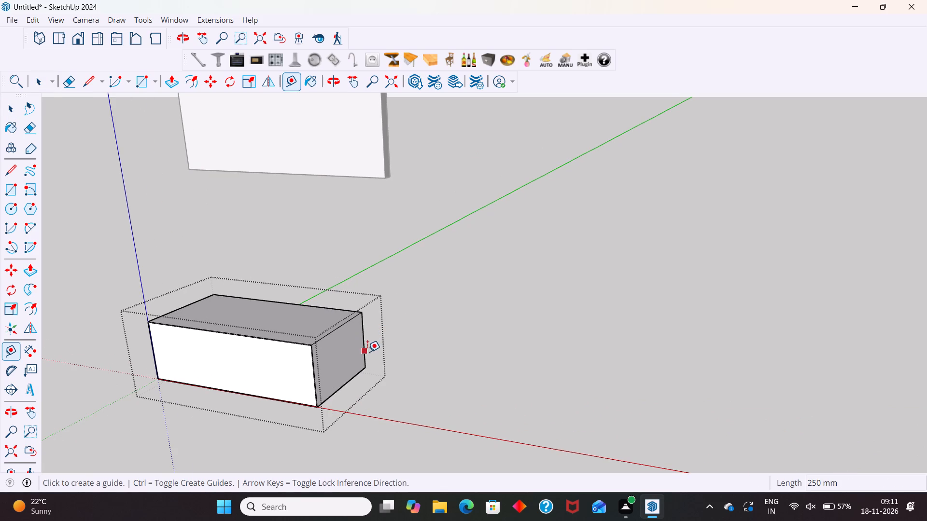
{"action": "left_click", "coordinate": [367, 352]}
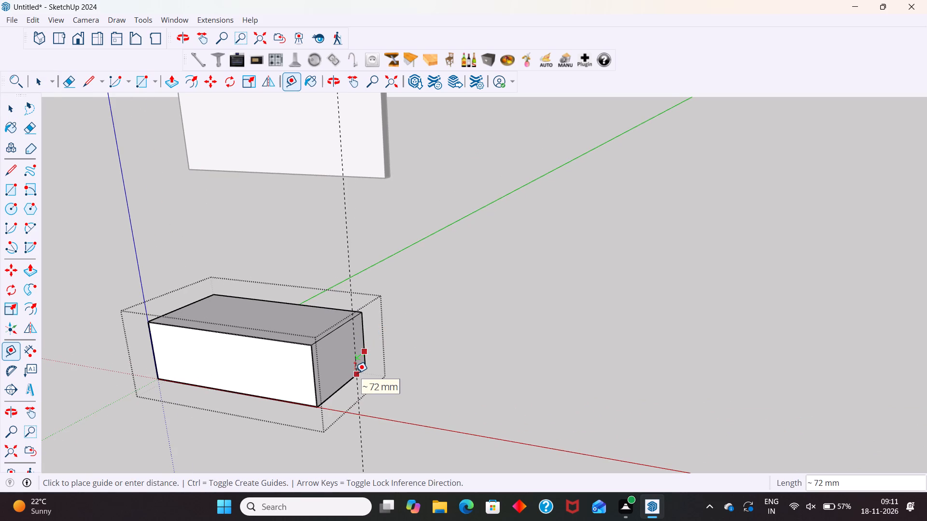
{"action": "type", "text": "18"}
{"action": "key", "text": "Return"}
{"action": "key", "text": "space"}
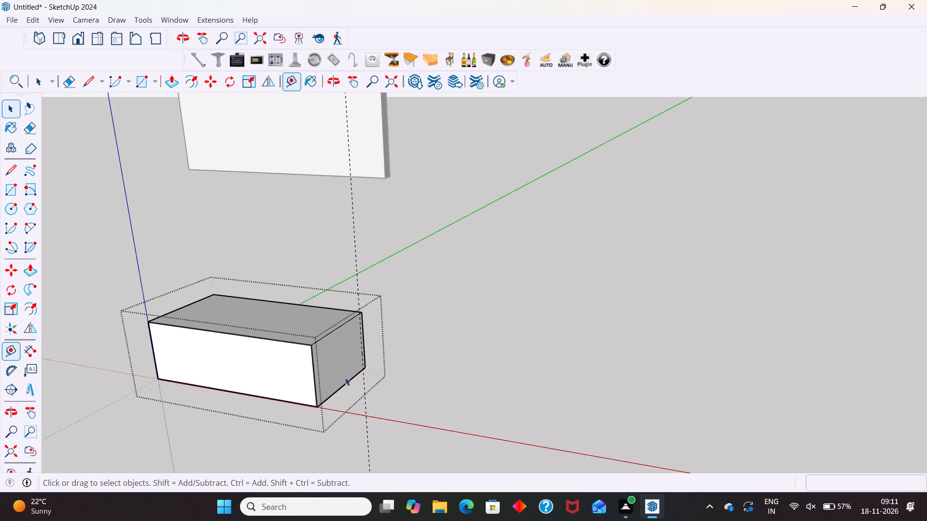
Hollow out the box by pushing the inset front face 344 mm inward to the guide, and close the group.
{"action": "left_click", "coordinate": [284, 379]}
{"action": "key", "text": "p"}
{"action": "left_click", "coordinate": [281, 380]}
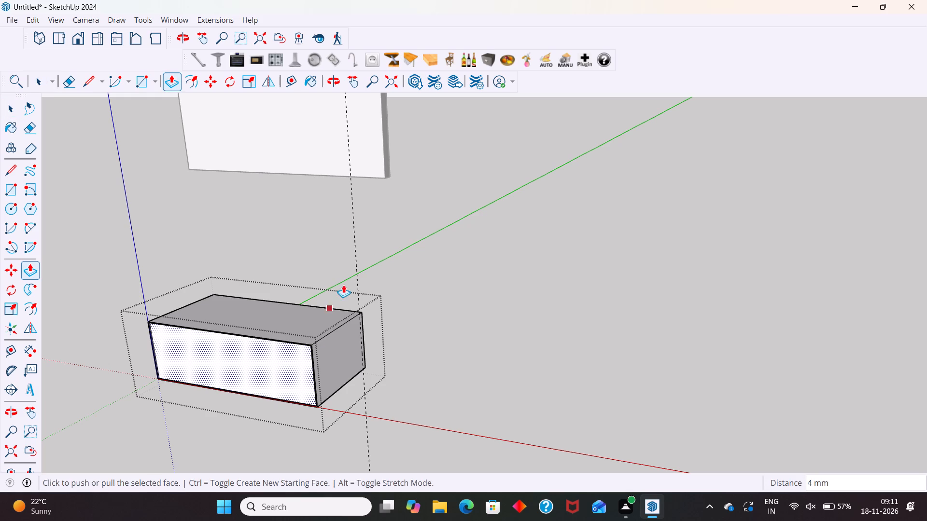
{"action": "key", "text": "ctrl+z"}
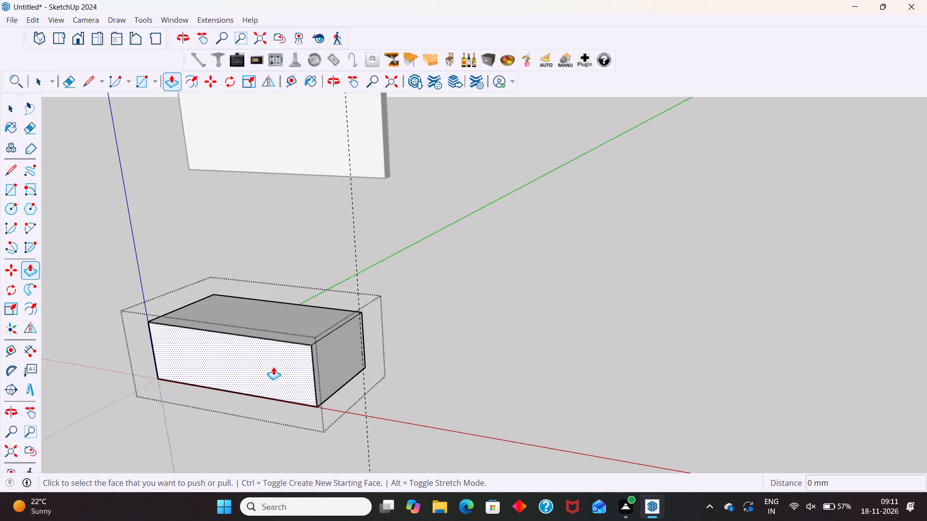
{"action": "left_click", "coordinate": [273, 367]}
{"action": "left_click", "coordinate": [353, 223]}
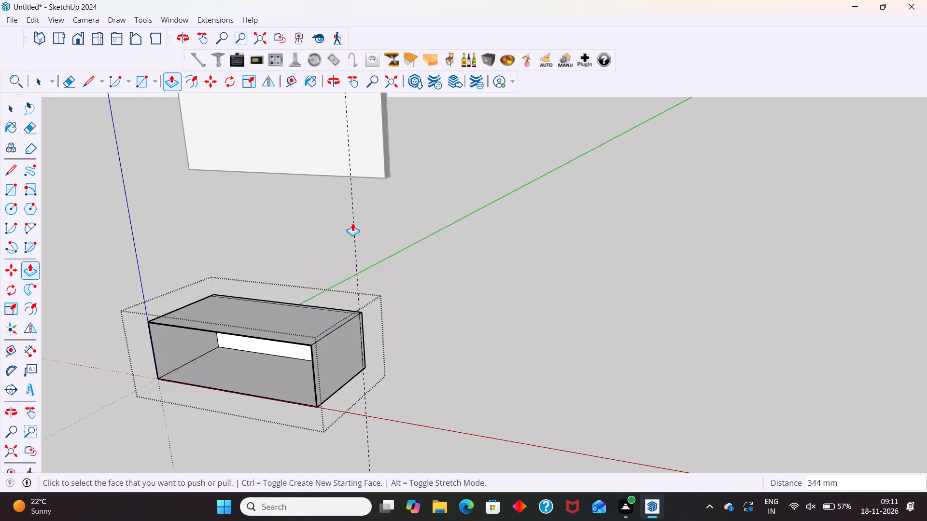
{"action": "key", "text": "space"}
{"action": "scroll", "coordinate": [467, 264], "scroll_direction": "down", "scroll_amount": 6}
{"action": "left_click", "coordinate": [470, 361]}
In a new group, draw a 750 × 250 mm rectangle covering the box's open front from corner to corner.
{"action": "middle_click_drag", "start_coordinate": [417, 339], "coordinate": [431, 329]}
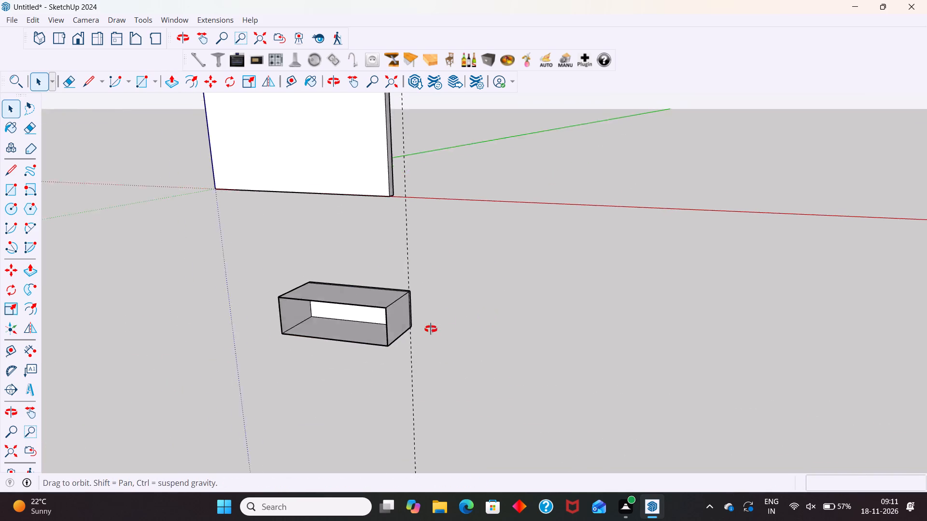
{"action": "middle_click_drag", "start_coordinate": [431, 329], "coordinate": [466, 294]}
{"action": "scroll", "coordinate": [448, 252], "scroll_direction": "up", "scroll_amount": 5}
{"action": "middle_click_drag", "start_coordinate": [457, 301], "coordinate": [507, 329]}
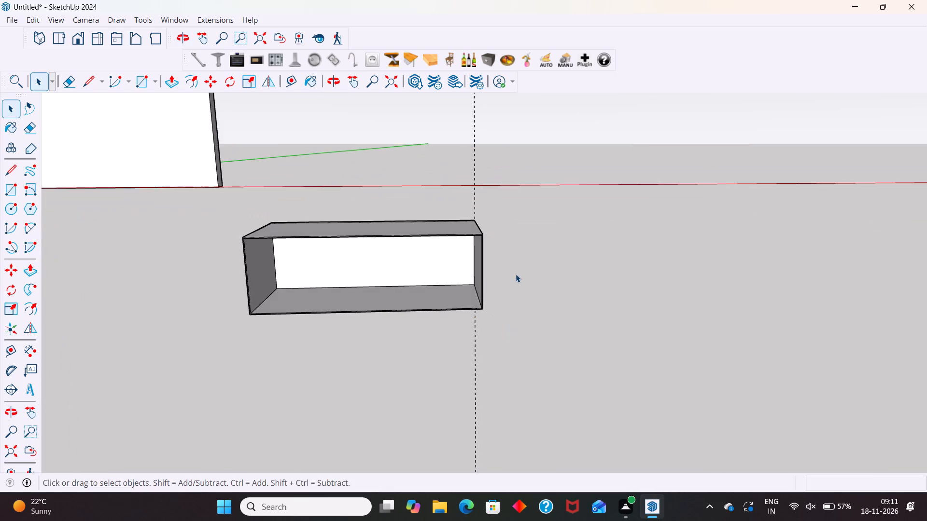
{"action": "scroll", "coordinate": [509, 265], "scroll_direction": "up", "scroll_amount": 3}
{"action": "scroll", "coordinate": [451, 319], "scroll_direction": "down", "scroll_amount": 5}
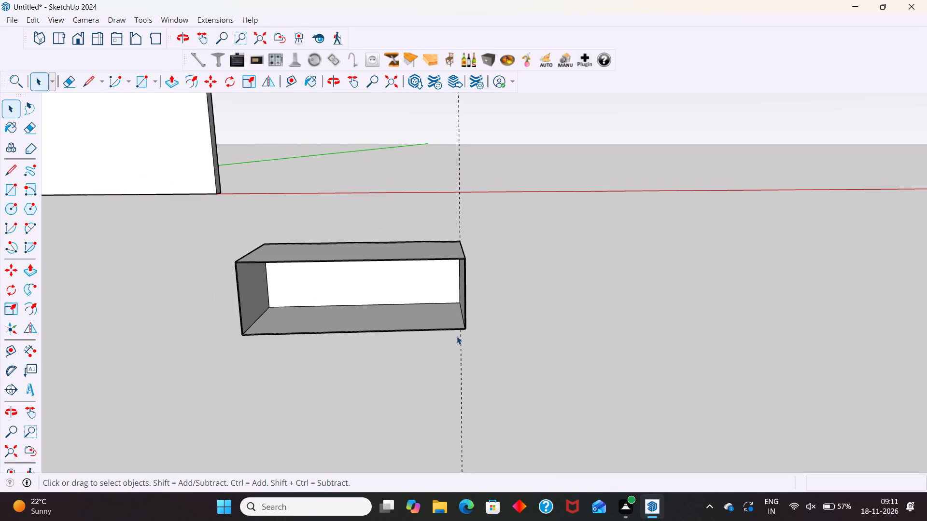
{"action": "right_click", "coordinate": [546, 302]}
{"action": "left_click", "coordinate": [557, 336]}
{"action": "key", "text": "r"}
{"action": "scroll", "coordinate": [232, 259], "scroll_direction": "up", "scroll_amount": 10}
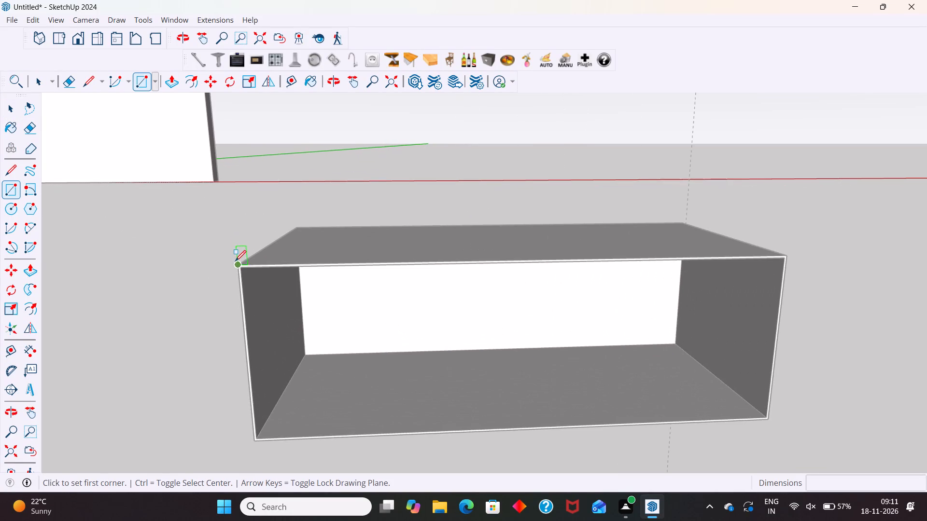
{"action": "scroll", "coordinate": [240, 270], "scroll_direction": "up", "scroll_amount": 6}
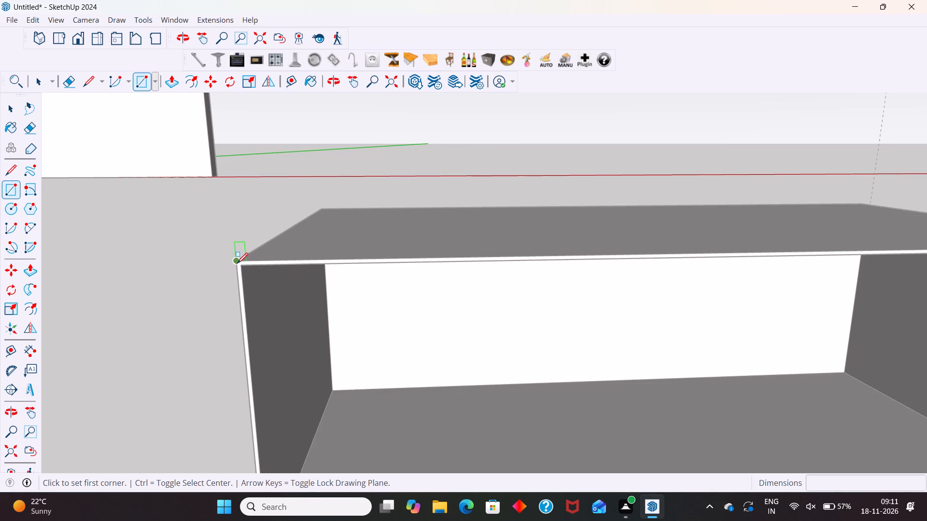
{"action": "left_click", "coordinate": [237, 263]}
{"action": "scroll", "coordinate": [236, 268], "scroll_direction": "down", "scroll_amount": 12}
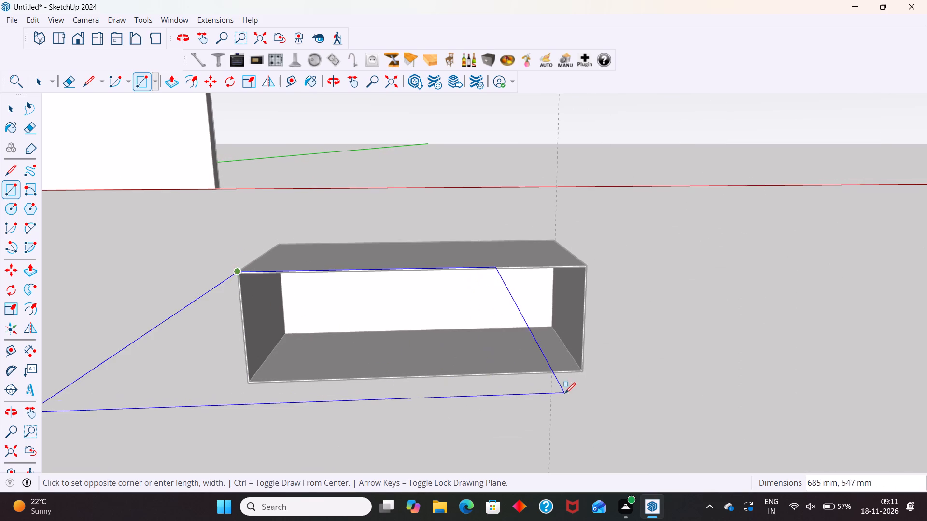
{"action": "scroll", "coordinate": [566, 393], "scroll_direction": "up", "scroll_amount": 9}
{"action": "scroll", "coordinate": [583, 356], "scroll_direction": "up", "scroll_amount": 4}
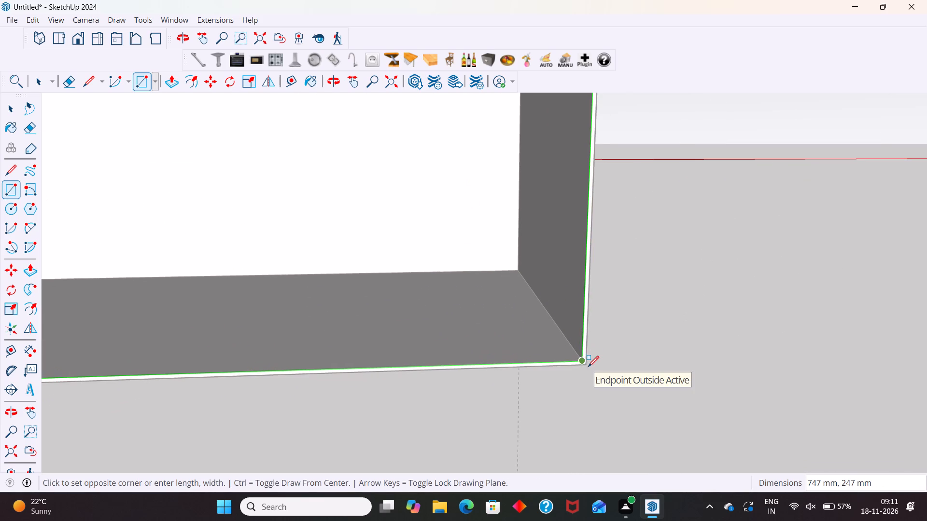
{"action": "scroll", "coordinate": [588, 367], "scroll_direction": "up", "scroll_amount": 6}
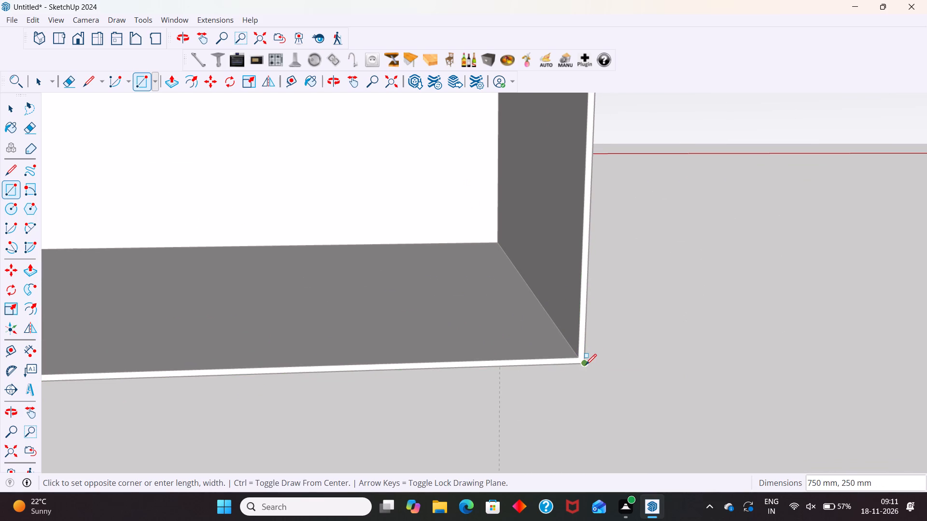
{"action": "left_click", "coordinate": [586, 365]}
{"action": "key", "text": "space"}
{"action": "scroll", "coordinate": [586, 384], "scroll_direction": "down", "scroll_amount": 18}
Offset the edges of the new front rectangle inward by 3 mm.
{"action": "left_click", "coordinate": [493, 333]}
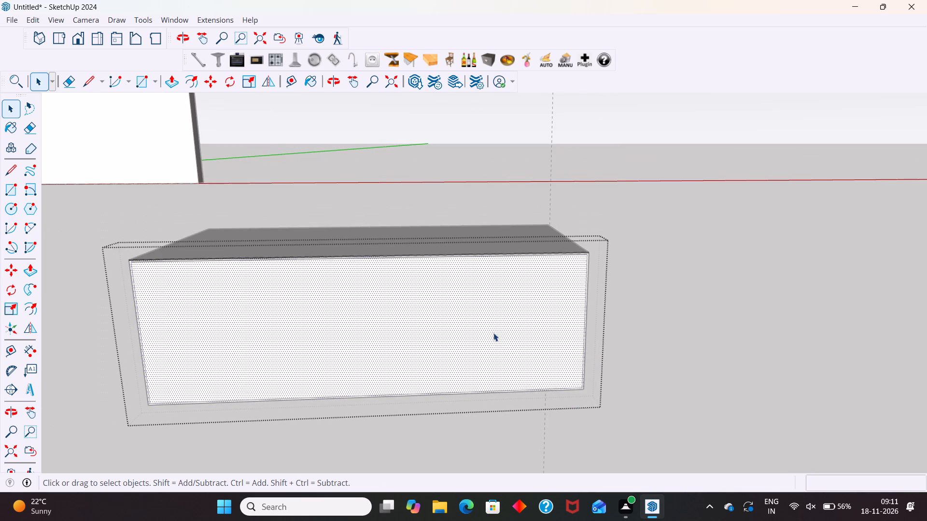
{"action": "key", "text": "f"}
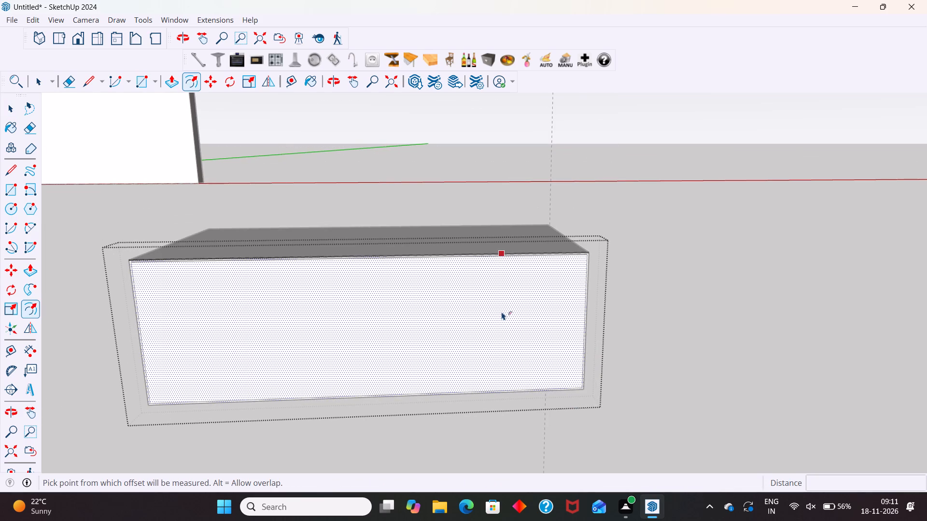
{"action": "left_click", "coordinate": [502, 312]}
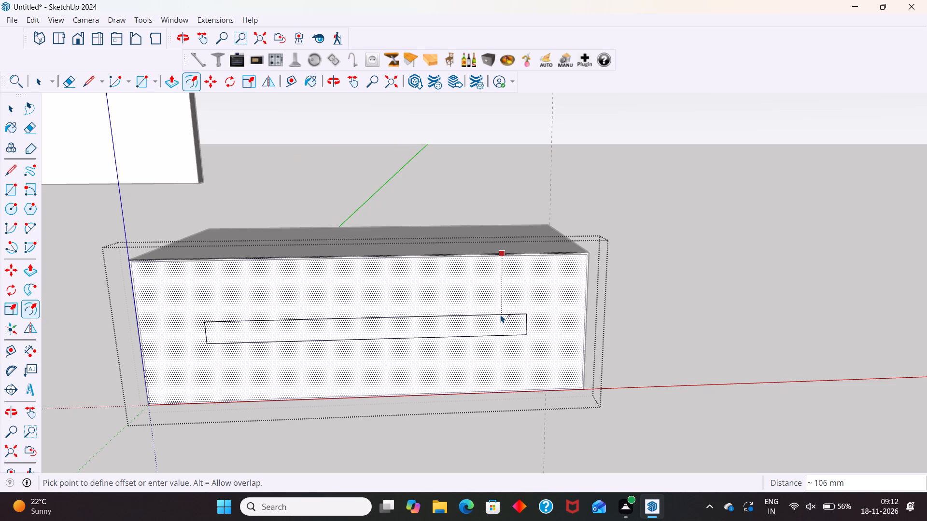
{"action": "key", "text": "3"}
{"action": "key", "text": "Return"}
{"action": "key", "text": "space"}
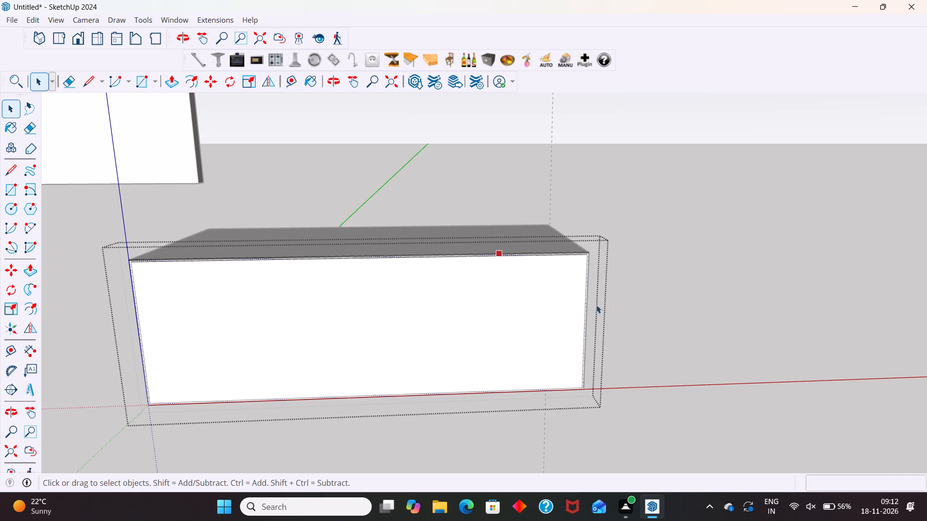
Push/Pull the inset front face 18 mm outward to form a front panel, and close its group.
{"action": "scroll", "coordinate": [589, 294], "scroll_direction": "up", "scroll_amount": 9}
{"action": "left_click", "coordinate": [519, 317]}
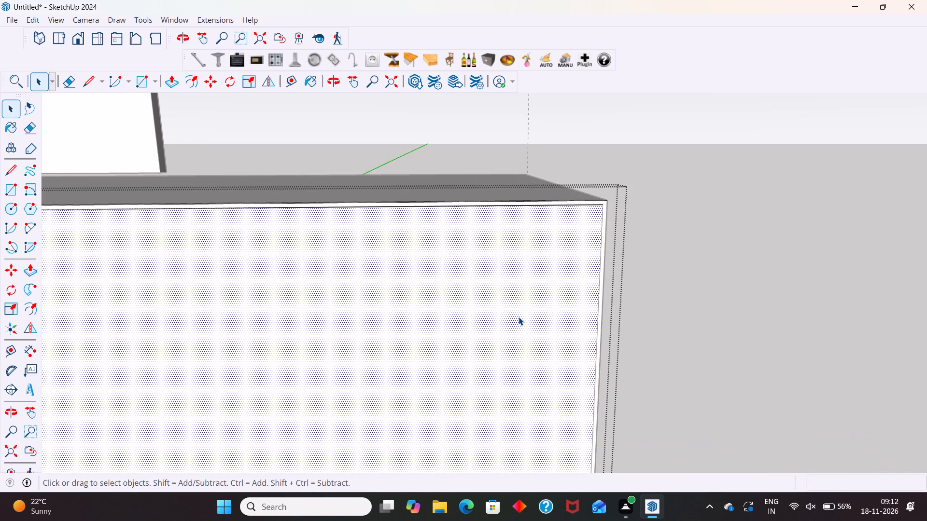
{"action": "key", "text": "p"}
{"action": "left_click", "coordinate": [519, 317]}
{"action": "key", "text": "1"}
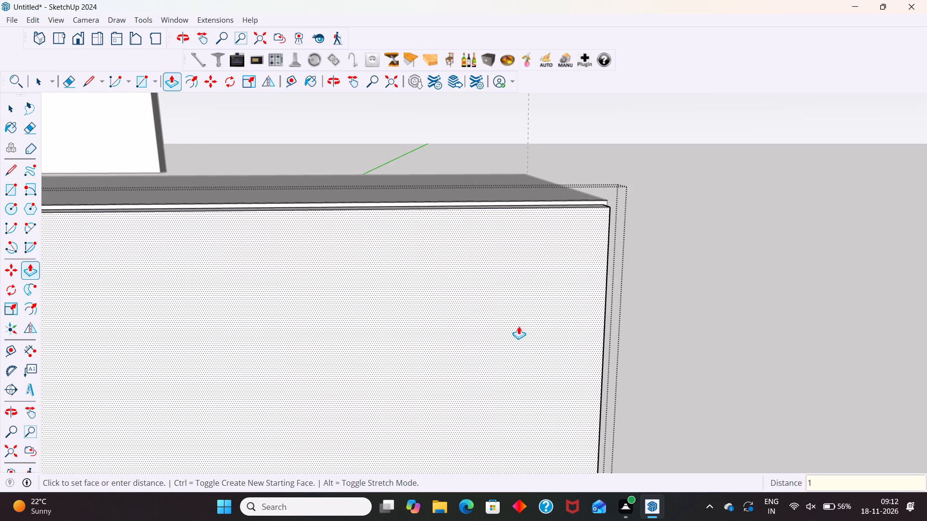
{"action": "key", "text": "8"}
{"action": "key", "text": "Return"}
{"action": "key", "text": "space"}
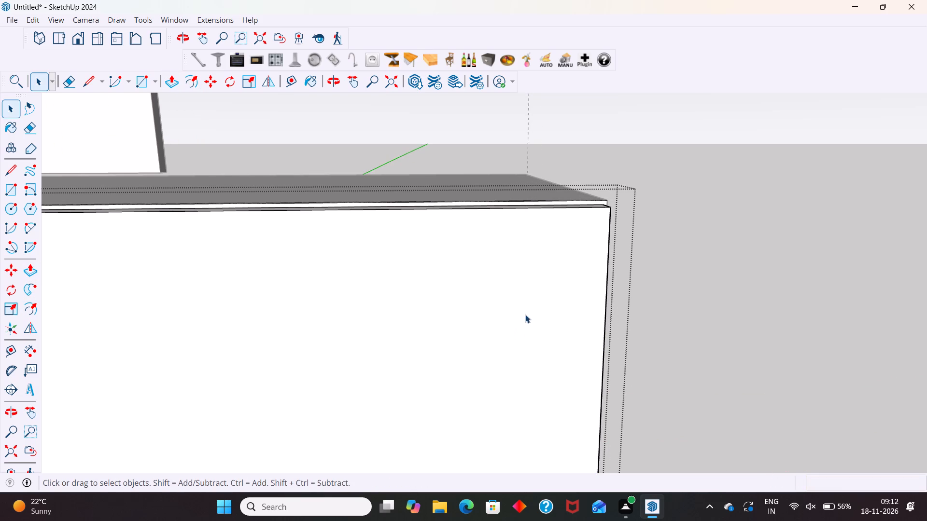
{"action": "scroll", "coordinate": [537, 287], "scroll_direction": "down", "scroll_amount": 13}
{"action": "left_click", "coordinate": [631, 301]}
Open the box group and delete the vertical guide line at its side.
{"action": "scroll", "coordinate": [599, 324], "scroll_direction": "down", "scroll_amount": 7}
{"action": "middle_click_drag", "start_coordinate": [587, 344], "coordinate": [518, 358]}
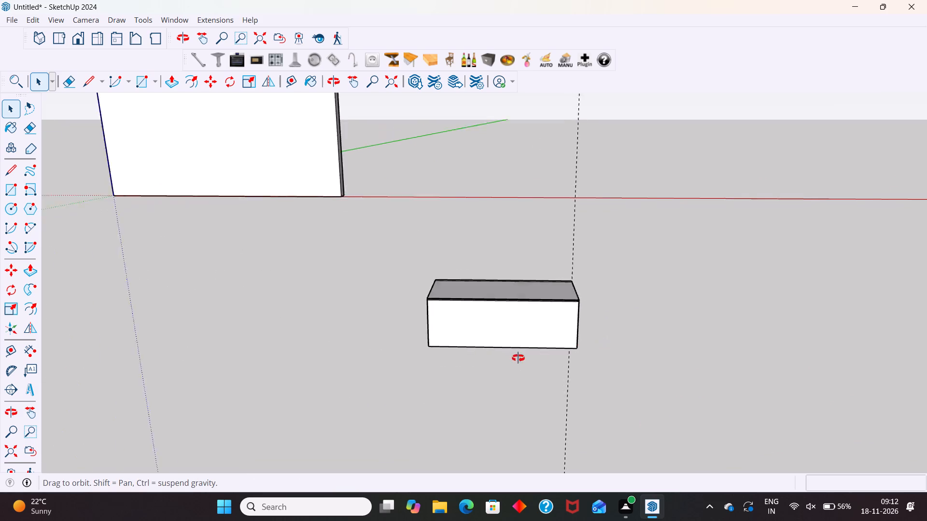
{"action": "middle_click_drag", "start_coordinate": [518, 358], "coordinate": [386, 355]}
{"action": "triple_click", "coordinate": [587, 217]}
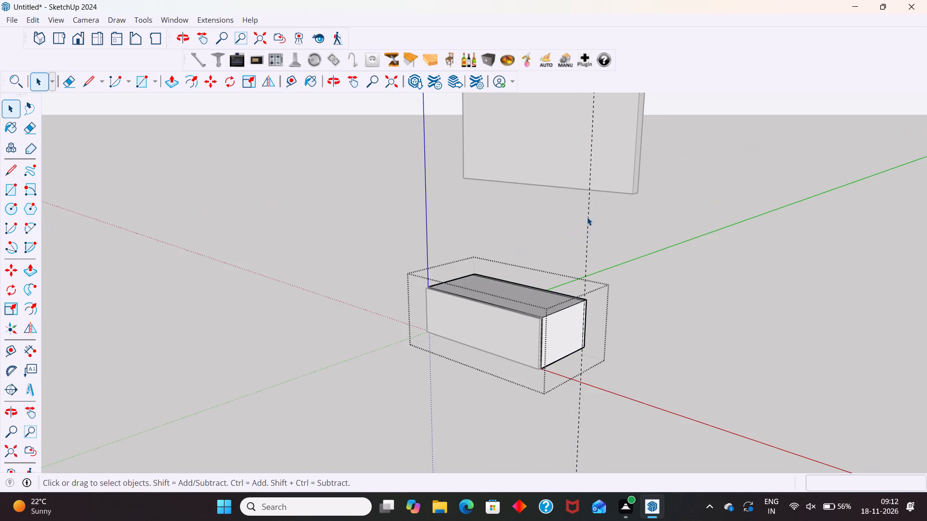
{"action": "key", "text": "Delete"}
{"action": "scroll", "coordinate": [528, 241], "scroll_direction": "down", "scroll_amount": 6}
{"action": "left_click", "coordinate": [512, 374]}
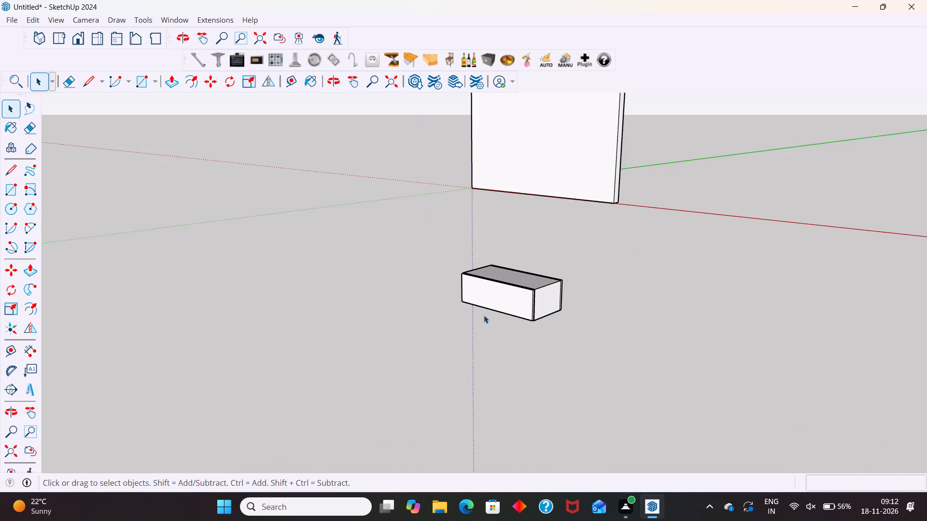
Select the box with its front panel and place a copy about 863 mm away, beside the original.
{"action": "middle_click_drag", "start_coordinate": [494, 322], "coordinate": [585, 332]}
{"action": "scroll", "coordinate": [369, 281], "scroll_direction": "down", "scroll_amount": 4}
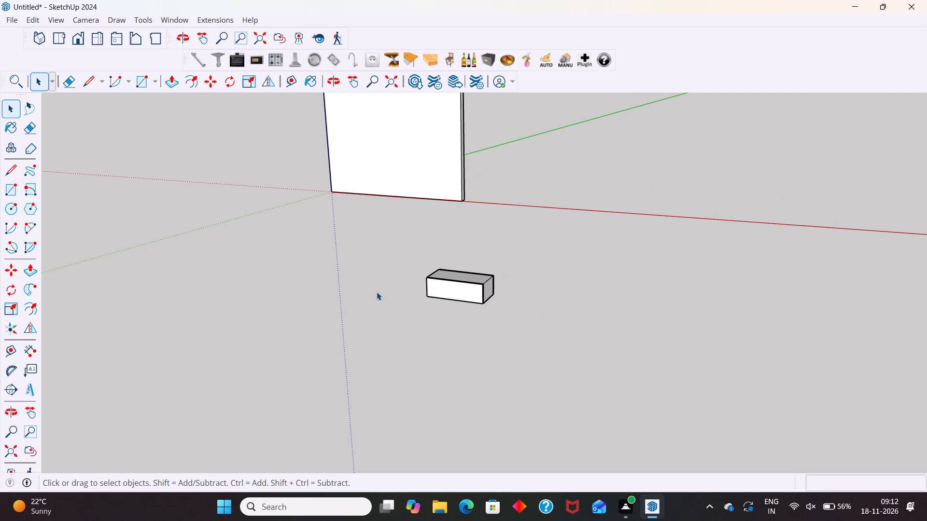
{"action": "scroll", "coordinate": [321, 276], "scroll_direction": "down", "scroll_amount": 3}
{"action": "left_click_drag", "start_coordinate": [380, 247], "coordinate": [516, 345]}
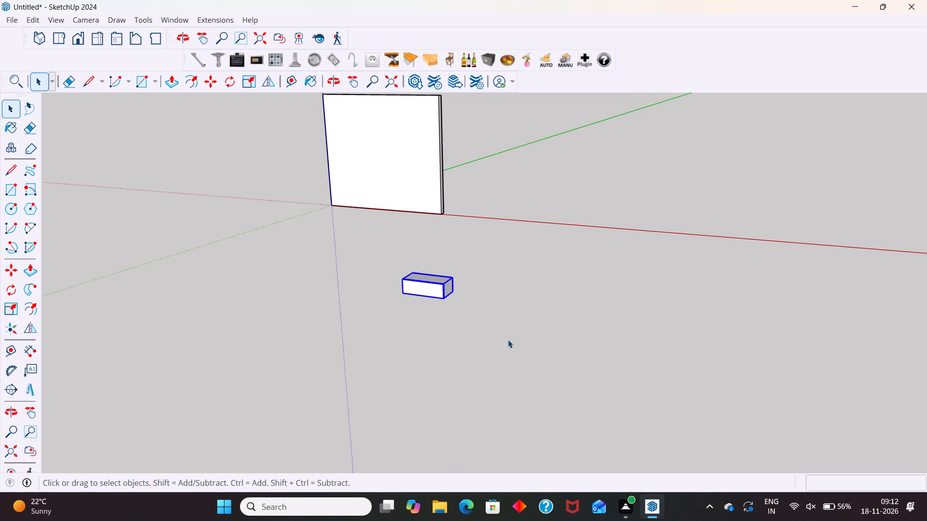
{"action": "middle_click_drag", "start_coordinate": [408, 296], "coordinate": [569, 314]}
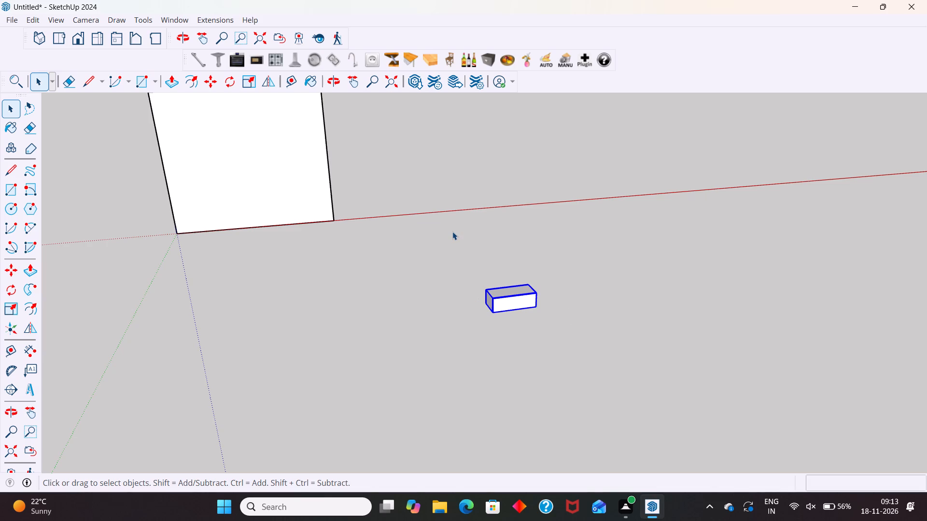
{"action": "key", "text": "m"}
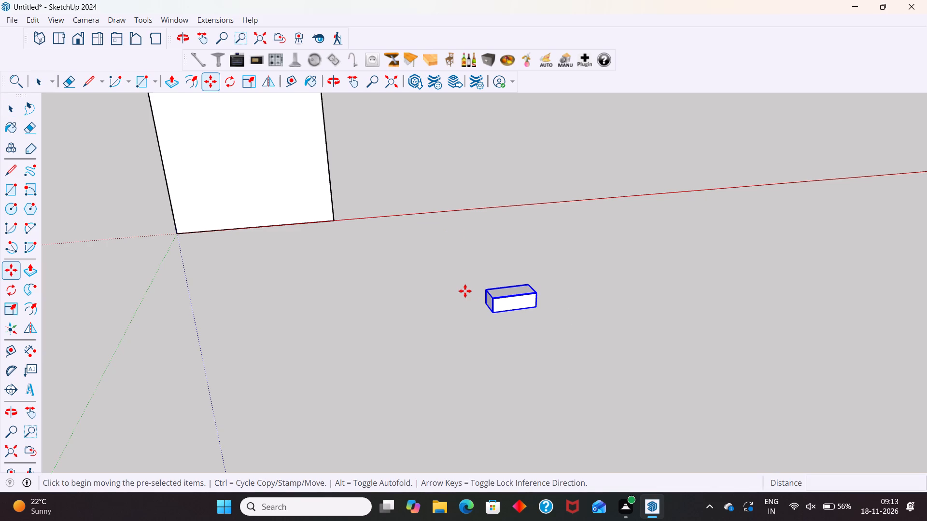
{"action": "scroll", "coordinate": [481, 303], "scroll_direction": "up", "scroll_amount": 13}
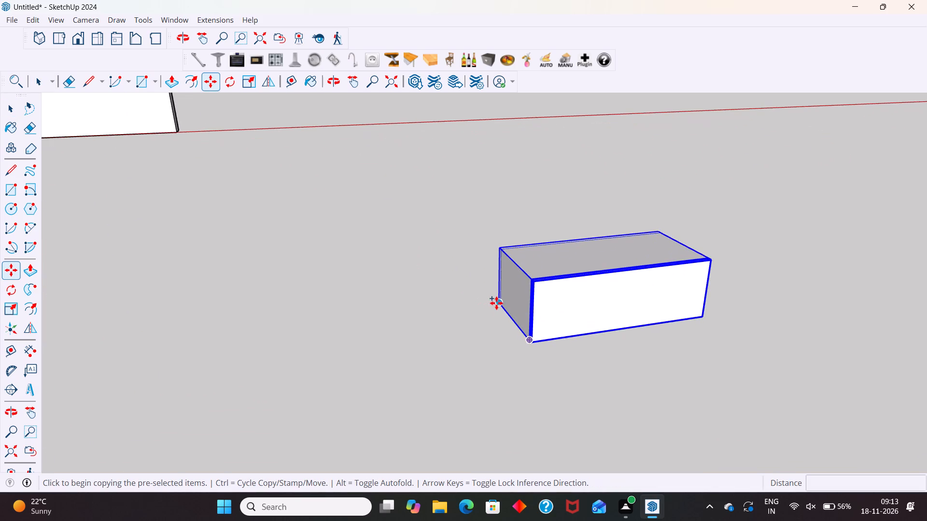
{"action": "left_click", "coordinate": [496, 303]}
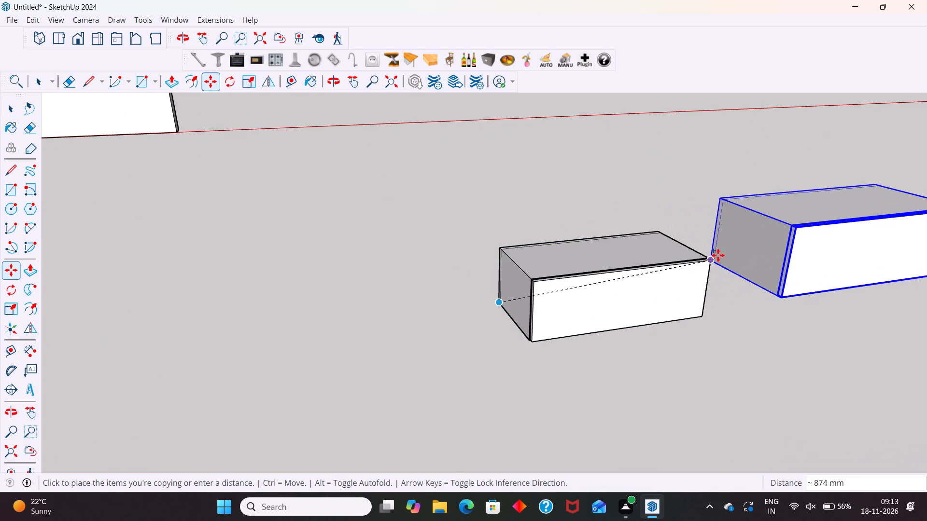
{"action": "left_click", "coordinate": [707, 271]}
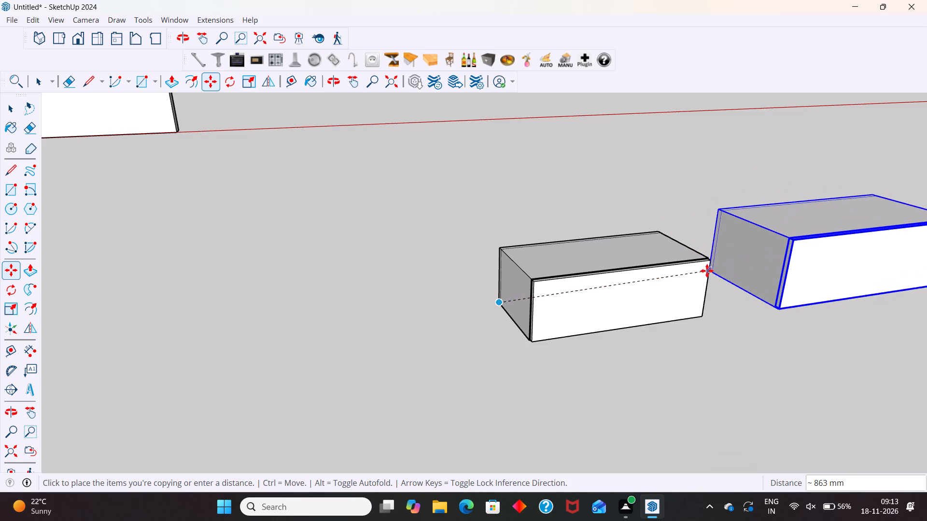
Move the copied unit by its lower front corner onto the original's adjoining lower front corner so both sit side by side.
{"action": "middle_click_drag", "start_coordinate": [778, 324], "coordinate": [696, 327]}
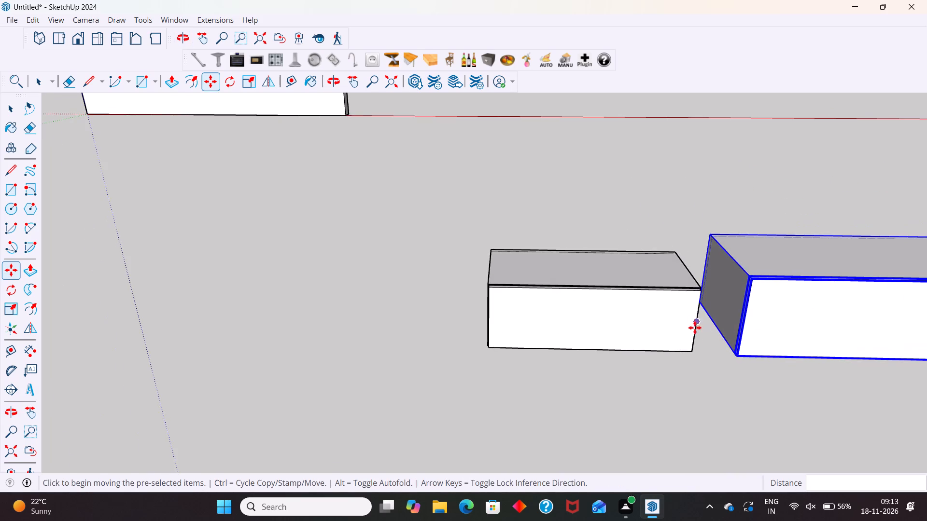
{"action": "scroll", "coordinate": [729, 349], "scroll_direction": "up", "scroll_amount": 15}
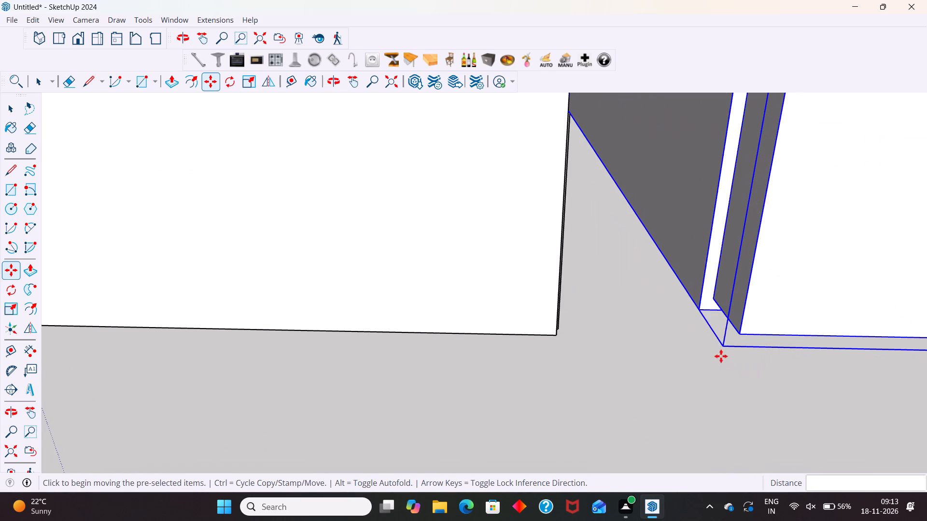
{"action": "left_click", "coordinate": [720, 346]}
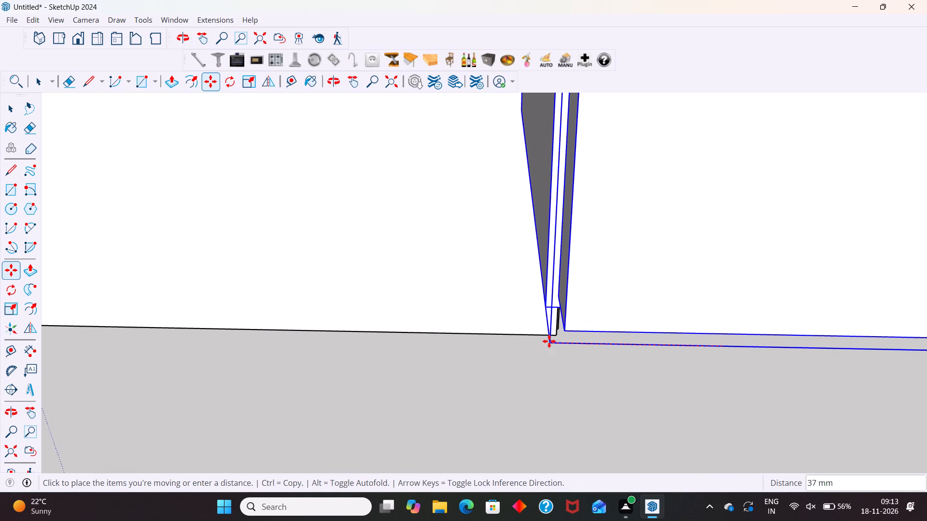
{"action": "left_click", "coordinate": [558, 336]}
{"action": "scroll", "coordinate": [545, 355], "scroll_direction": "down", "scroll_amount": 6}
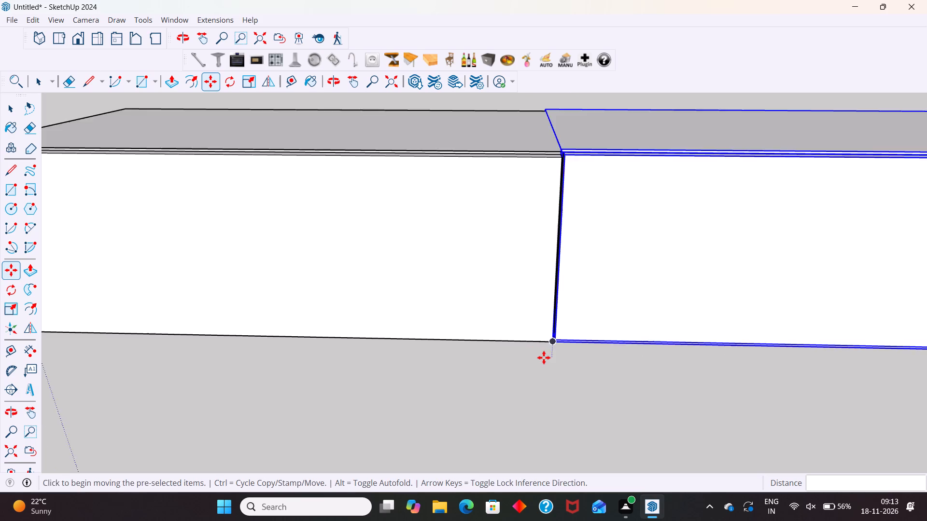
{"action": "scroll", "coordinate": [544, 357], "scroll_direction": "down", "scroll_amount": 4}
{"action": "key", "text": "space"}
{"action": "scroll", "coordinate": [559, 230], "scroll_direction": "up", "scroll_amount": 16}
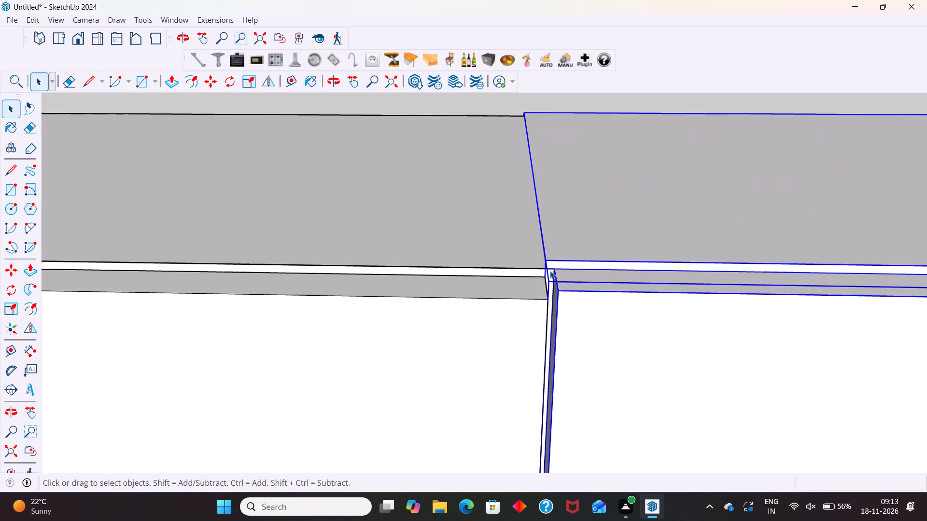
Move the copied unit by its upper front corner onto the original's adjoining upper front corner, closing the offset between them.
{"action": "scroll", "coordinate": [550, 271], "scroll_direction": "up", "scroll_amount": 10}
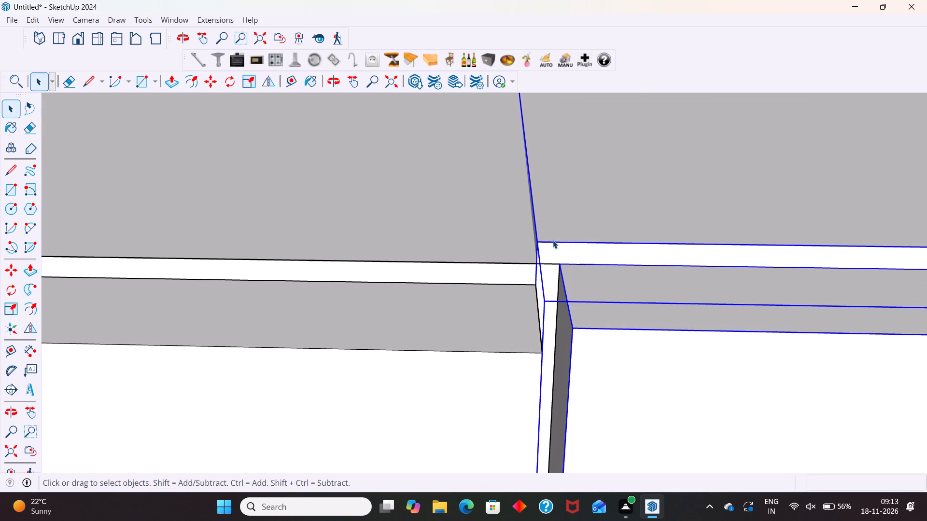
{"action": "key", "text": "m"}
{"action": "scroll", "coordinate": [554, 240], "scroll_direction": "up", "scroll_amount": 6}
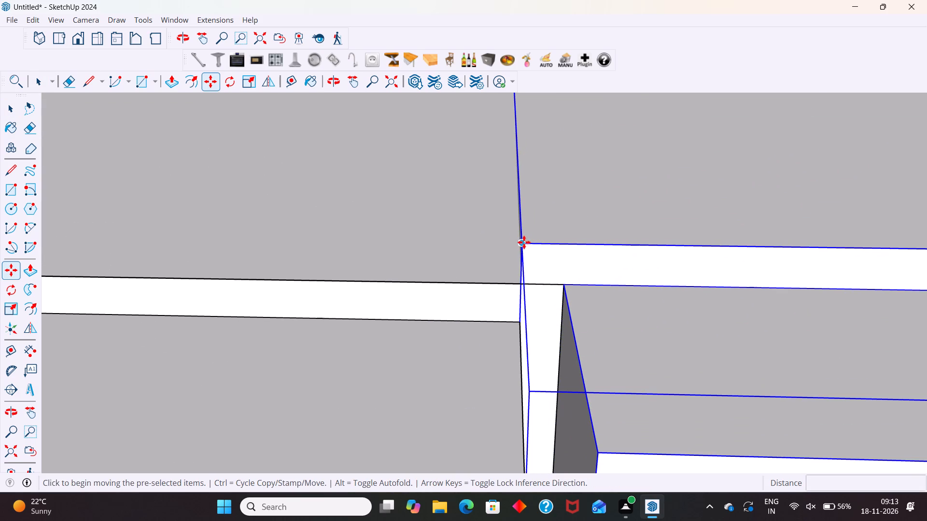
{"action": "left_click", "coordinate": [524, 242]}
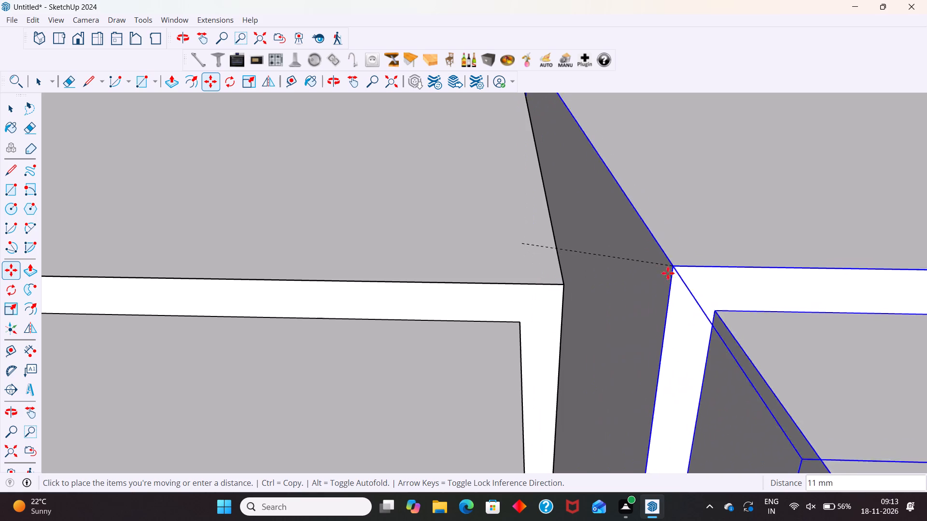
{"action": "scroll", "coordinate": [654, 213], "scroll_direction": "down", "scroll_amount": 2}
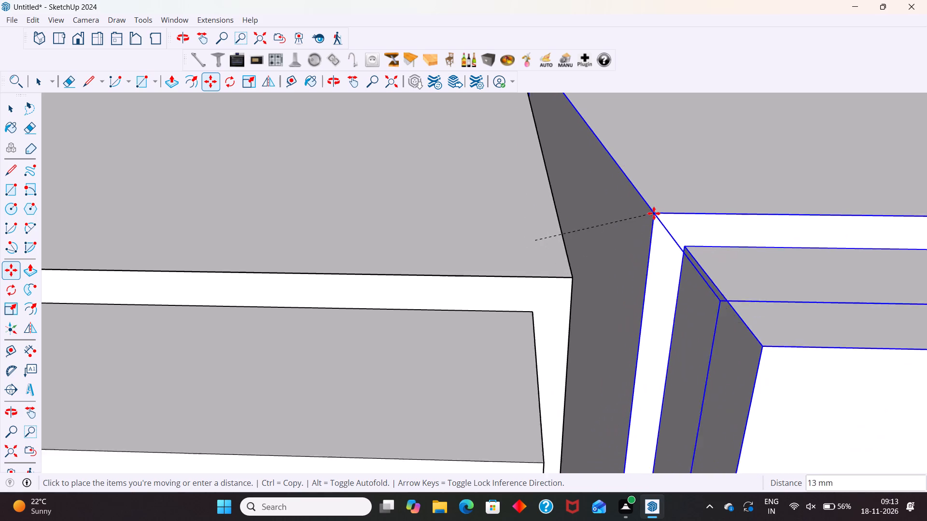
{"action": "scroll", "coordinate": [654, 213], "scroll_direction": "down", "scroll_amount": 8}
{"action": "left_click", "coordinate": [653, 215]}
{"action": "middle_click_drag", "start_coordinate": [703, 282], "coordinate": [623, 316]}
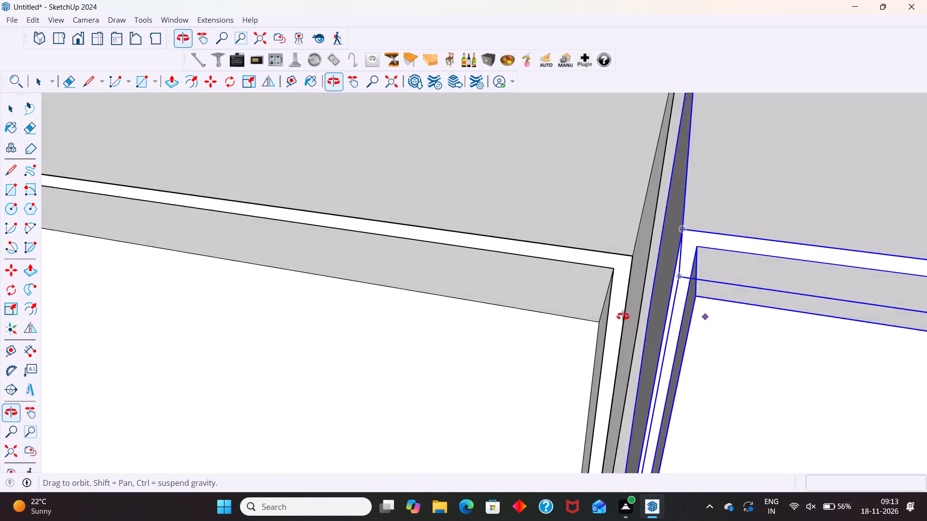
{"action": "middle_click_drag", "start_coordinate": [623, 316], "coordinate": [611, 320]}
{"action": "scroll", "coordinate": [669, 321], "scroll_direction": "up", "scroll_amount": 4}
{"action": "scroll", "coordinate": [698, 308], "scroll_direction": "down", "scroll_amount": 5}
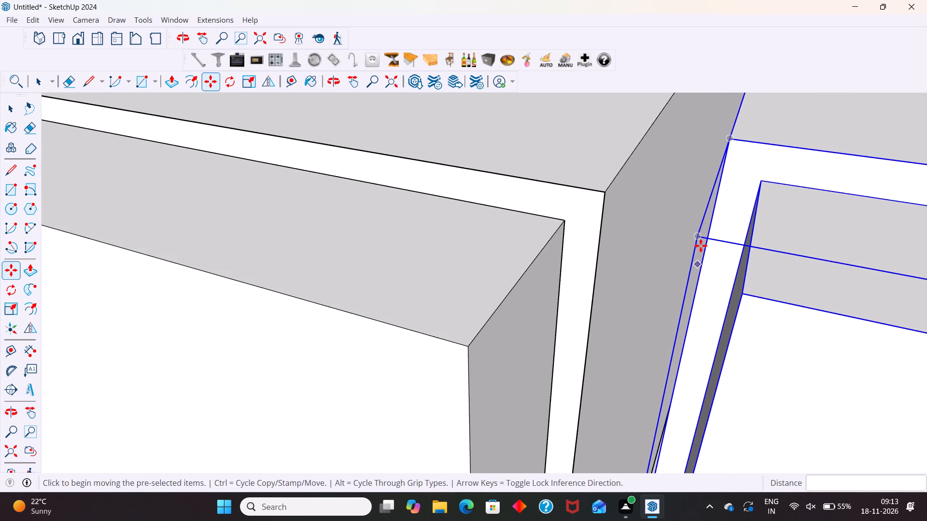
{"action": "left_click", "coordinate": [729, 139]}
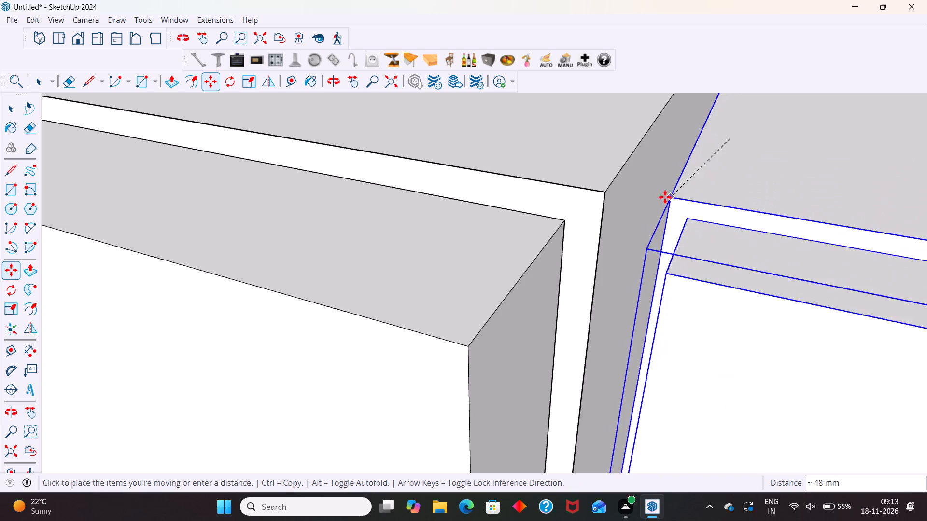
{"action": "left_click", "coordinate": [606, 192]}
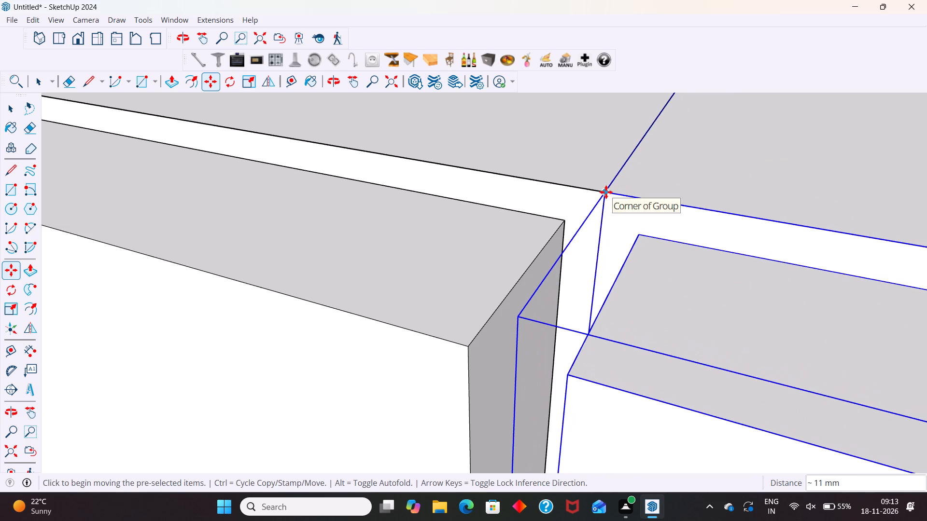
Copy the second unit 750 mm along the row by its upper front corner so a third unit adjoins it.
{"action": "scroll", "coordinate": [614, 235], "scroll_direction": "down", "scroll_amount": 12}
{"action": "scroll", "coordinate": [596, 238], "scroll_direction": "down", "scroll_amount": 15}
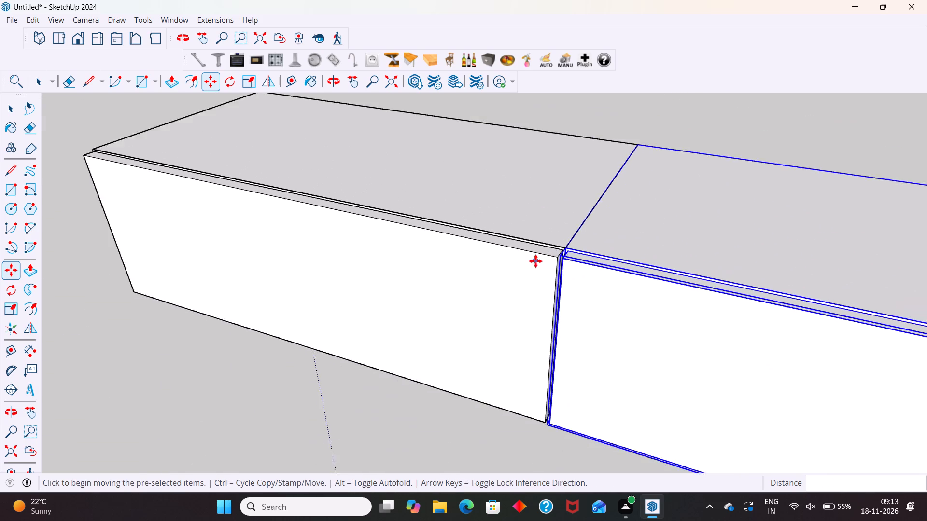
{"action": "scroll", "coordinate": [535, 261], "scroll_direction": "down", "scroll_amount": 9}
{"action": "scroll", "coordinate": [428, 238], "scroll_direction": "down", "scroll_amount": 11}
{"action": "scroll", "coordinate": [605, 308], "scroll_direction": "up", "scroll_amount": 3}
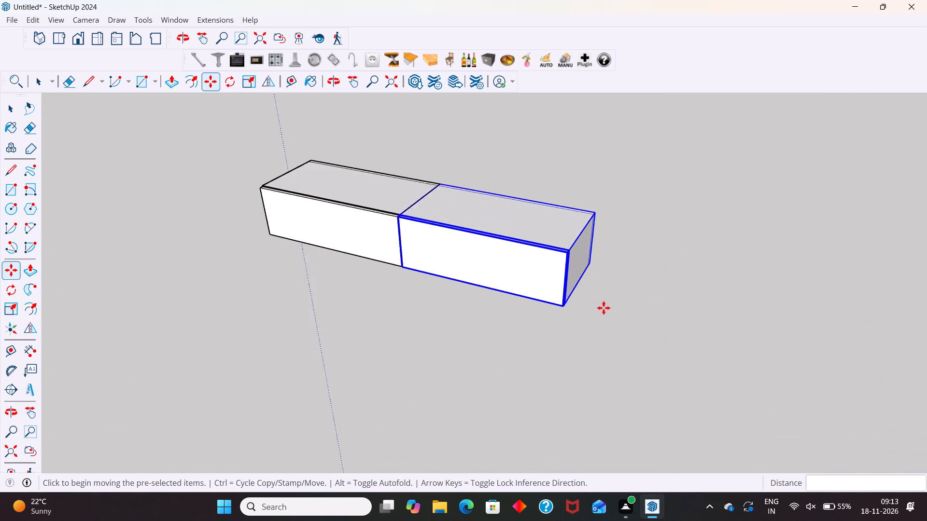
{"action": "scroll", "coordinate": [604, 308], "scroll_direction": "up", "scroll_amount": 3}
{"action": "scroll", "coordinate": [540, 304], "scroll_direction": "up", "scroll_amount": 4}
{"action": "middle_click_drag", "start_coordinate": [538, 305], "coordinate": [630, 295]}
{"action": "scroll", "coordinate": [540, 306], "scroll_direction": "up", "scroll_amount": 1}
{"action": "scroll", "coordinate": [279, 284], "scroll_direction": "up", "scroll_amount": 4}
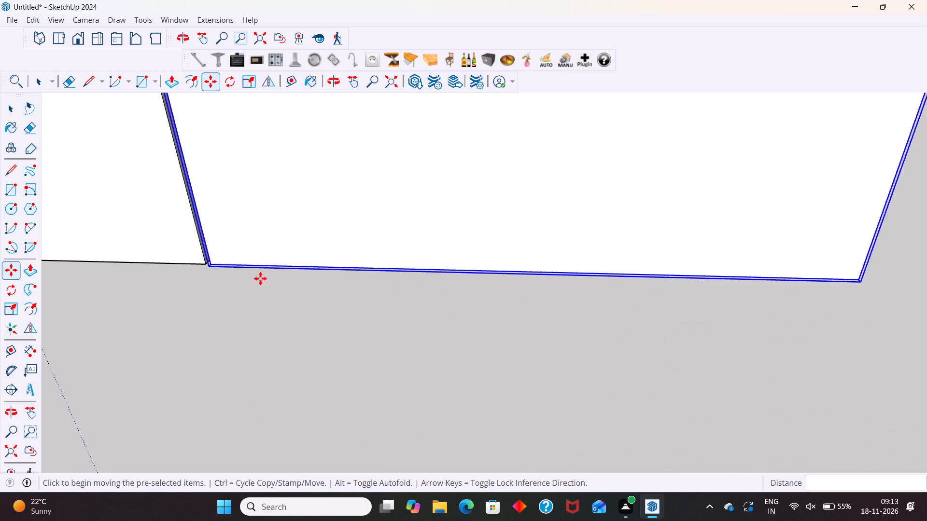
{"action": "scroll", "coordinate": [260, 278], "scroll_direction": "up", "scroll_amount": 6}
{"action": "middle_click_drag", "start_coordinate": [256, 294], "coordinate": [440, 342]}
{"action": "scroll", "coordinate": [436, 342], "scroll_direction": "down", "scroll_amount": 5}
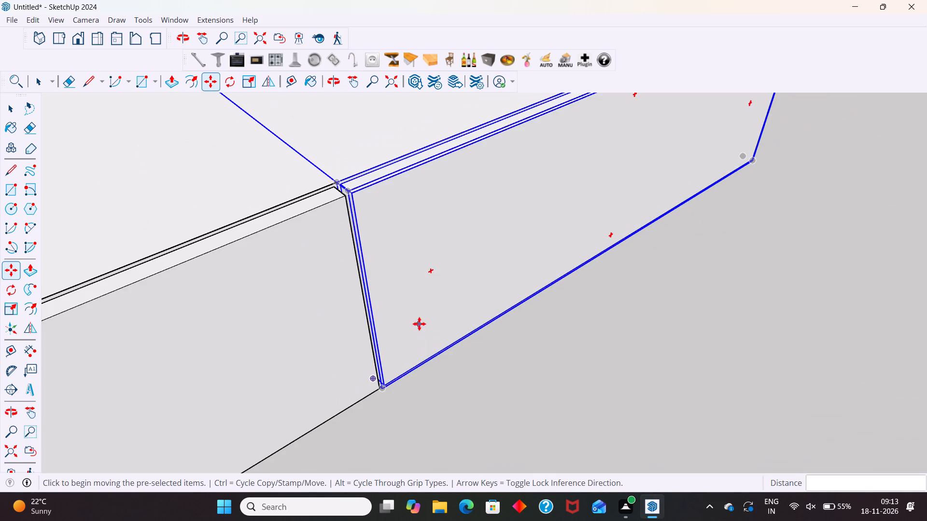
{"action": "scroll", "coordinate": [355, 192], "scroll_direction": "up", "scroll_amount": 12}
{"action": "scroll", "coordinate": [323, 158], "scroll_direction": "up", "scroll_amount": 5}
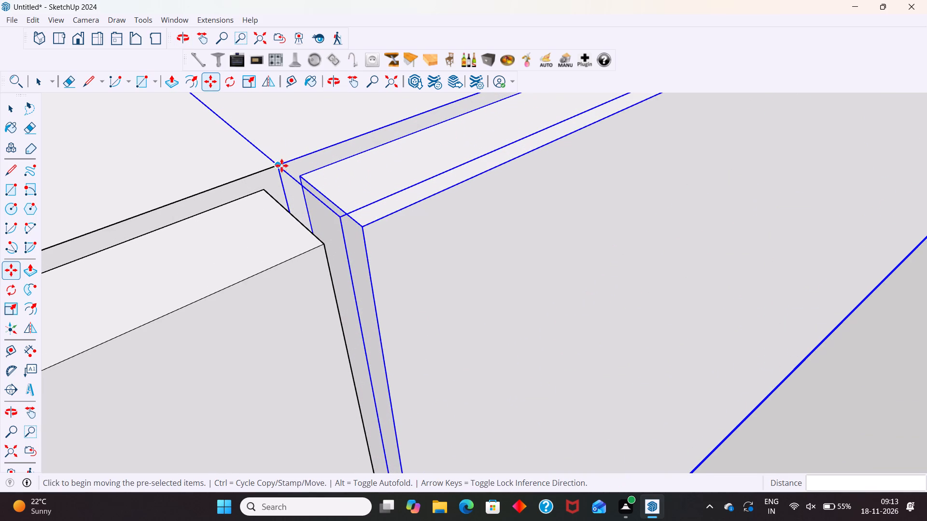
{"action": "left_click", "coordinate": [277, 165]}
{"action": "scroll", "coordinate": [310, 191], "scroll_direction": "down", "scroll_amount": 8}
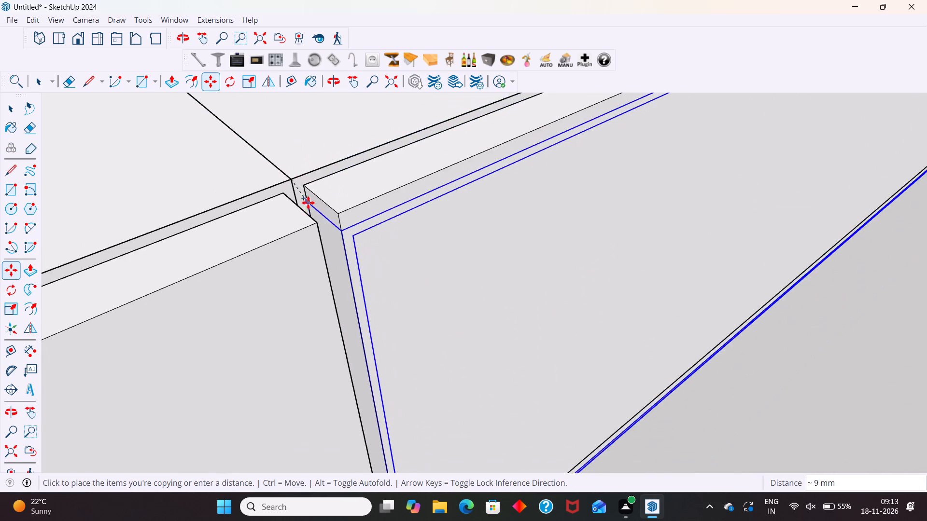
{"action": "scroll", "coordinate": [308, 203], "scroll_direction": "down", "scroll_amount": 11}
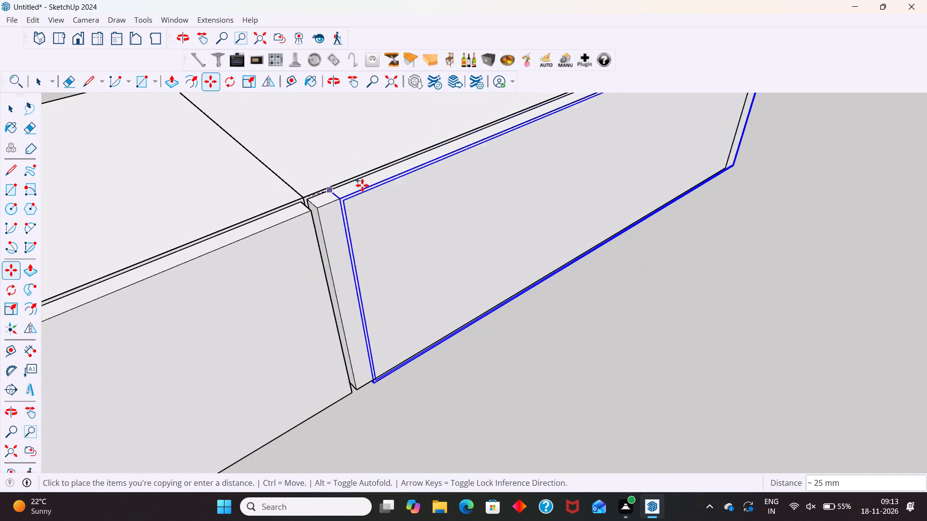
{"action": "scroll", "coordinate": [373, 179], "scroll_direction": "down", "scroll_amount": 13}
{"action": "scroll", "coordinate": [583, 87], "scroll_direction": "up", "scroll_amount": 4}
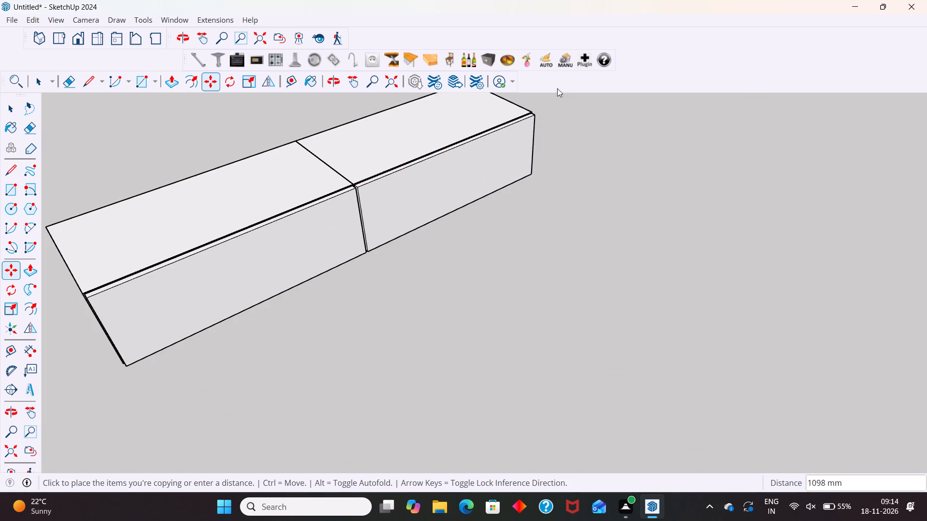
{"action": "scroll", "coordinate": [557, 88], "scroll_direction": "up", "scroll_amount": 20}
{"action": "scroll", "coordinate": [557, 88], "scroll_direction": "up", "scroll_amount": 3}
{"action": "scroll", "coordinate": [532, 121], "scroll_direction": "down", "scroll_amount": 6}
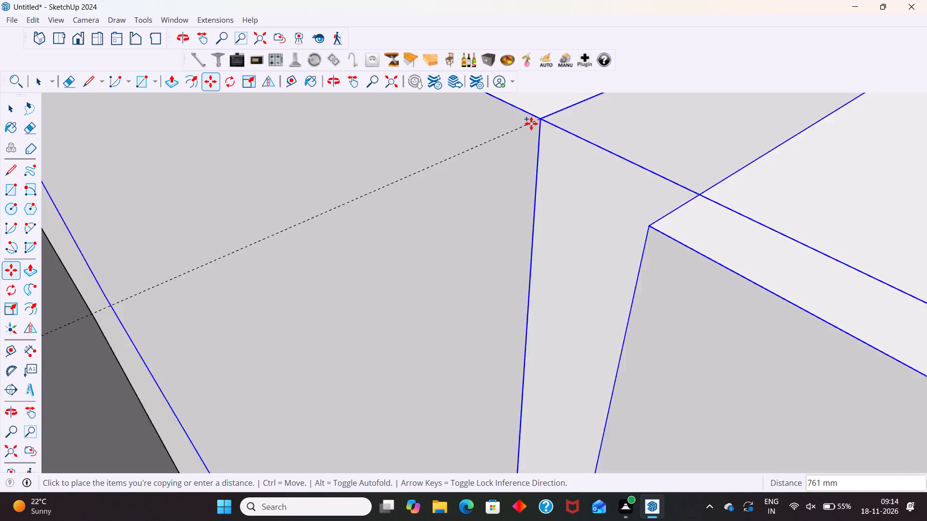
{"action": "scroll", "coordinate": [531, 123], "scroll_direction": "down", "scroll_amount": 5}
{"action": "left_click", "coordinate": [536, 141]}
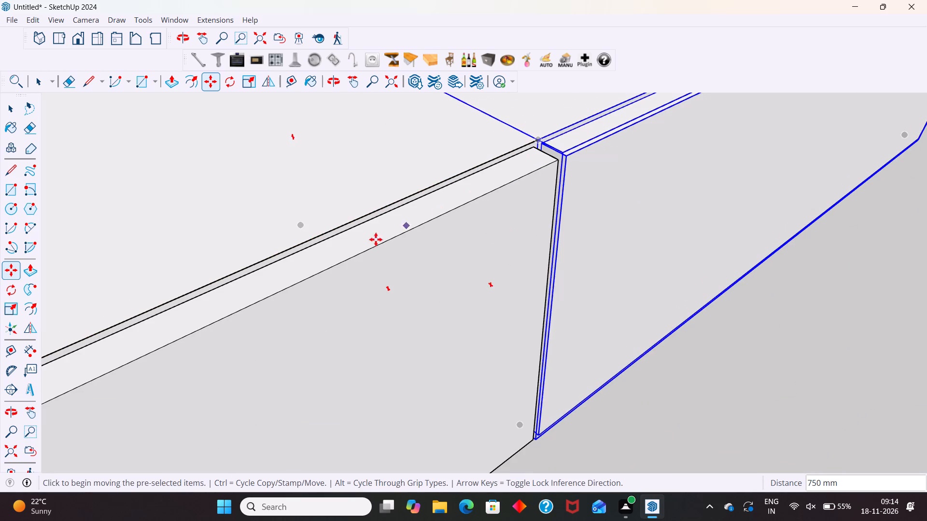
Copy the third unit another 750 mm along the row, corner to corner, to add an adjoining fourth unit.
{"action": "scroll", "coordinate": [373, 243], "scroll_direction": "down", "scroll_amount": 18}
{"action": "scroll", "coordinate": [407, 281], "scroll_direction": "down", "scroll_amount": 6}
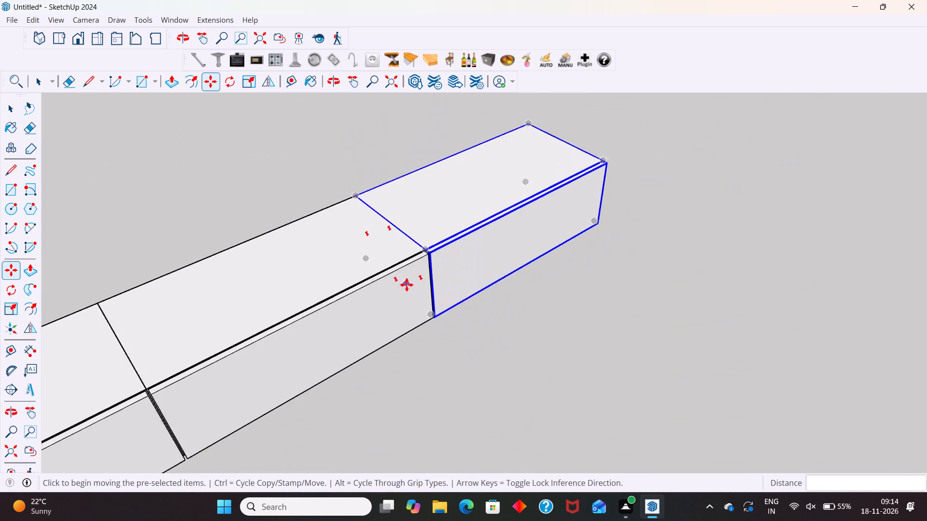
{"action": "scroll", "coordinate": [407, 285], "scroll_direction": "down", "scroll_amount": 1}
{"action": "scroll", "coordinate": [436, 231], "scroll_direction": "up", "scroll_amount": 11}
{"action": "left_click", "coordinate": [399, 296]}
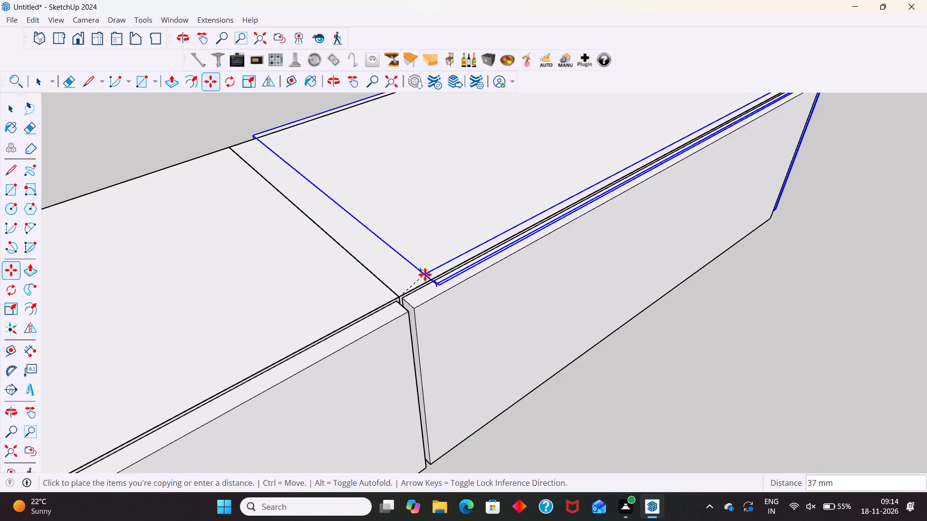
{"action": "scroll", "coordinate": [425, 274], "scroll_direction": "down", "scroll_amount": 16}
{"action": "scroll", "coordinate": [529, 196], "scroll_direction": "up", "scroll_amount": 11}
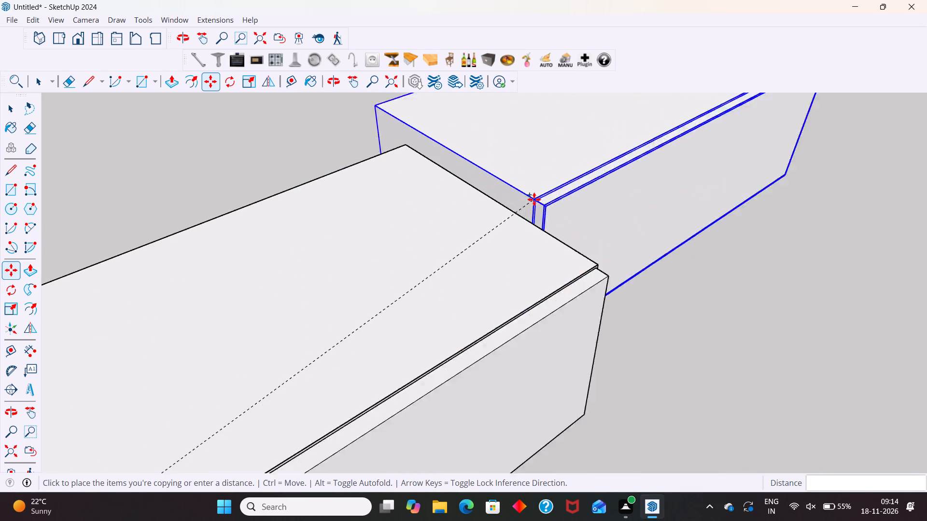
{"action": "scroll", "coordinate": [534, 199], "scroll_direction": "up", "scroll_amount": 2}
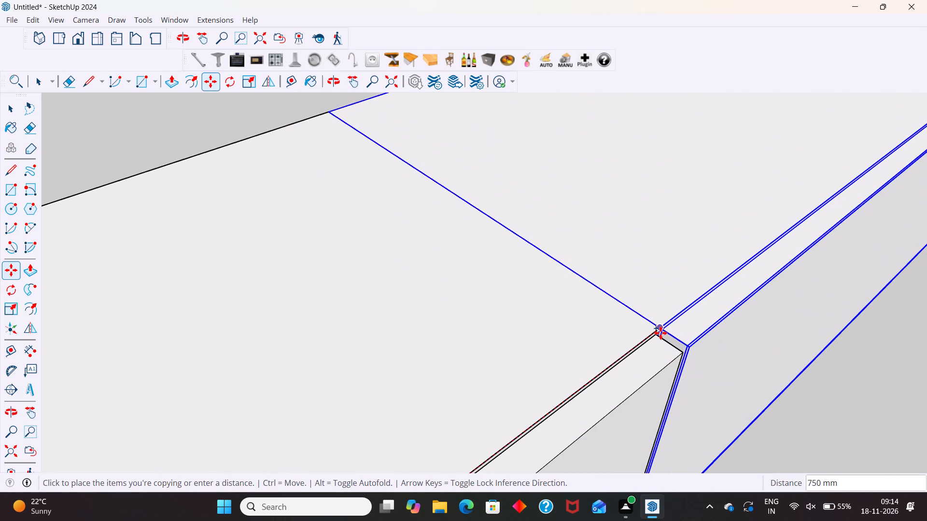
{"action": "left_click", "coordinate": [660, 333]}
{"action": "scroll", "coordinate": [483, 313], "scroll_direction": "down", "scroll_amount": 11}
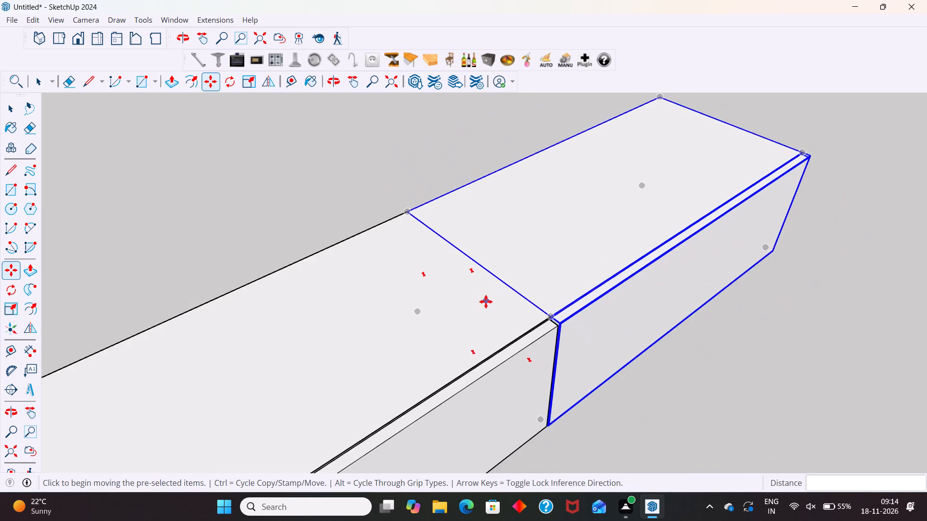
{"action": "scroll", "coordinate": [486, 302], "scroll_direction": "down", "scroll_amount": 15}
{"action": "key", "text": "space"}
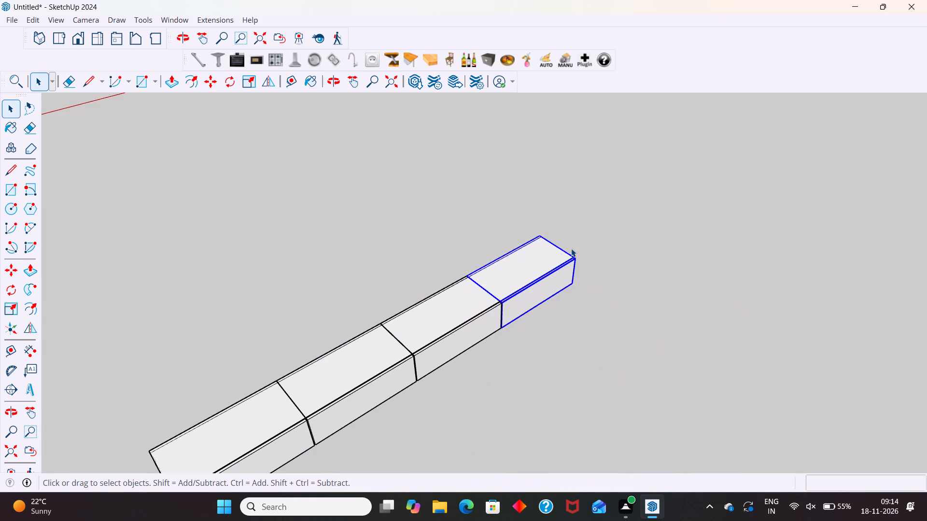
Open the front panel group of the third unit in the row, delete the panel's geometry, and leave the group.
{"action": "scroll", "coordinate": [571, 248], "scroll_direction": "down", "scroll_amount": 12}
{"action": "middle_click_drag", "start_coordinate": [561, 305], "coordinate": [450, 240]}
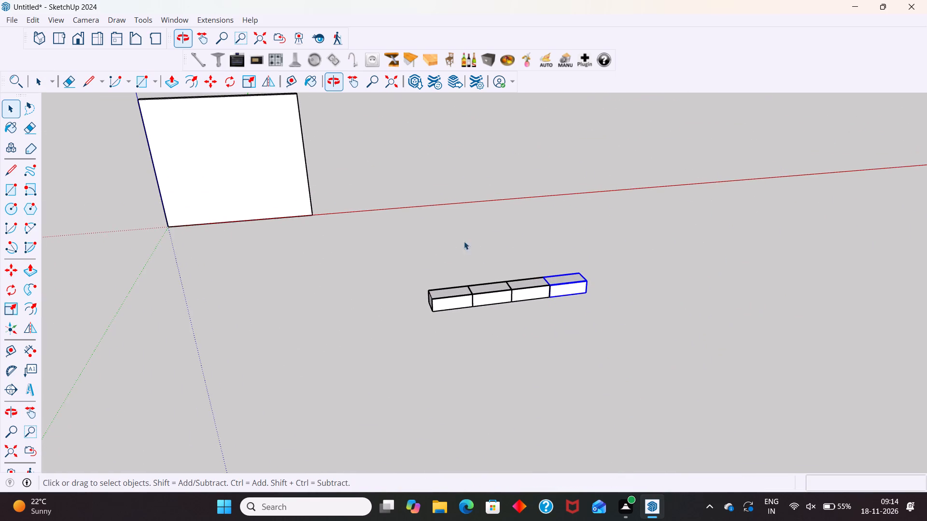
{"action": "scroll", "coordinate": [464, 251], "scroll_direction": "down", "scroll_amount": 3}
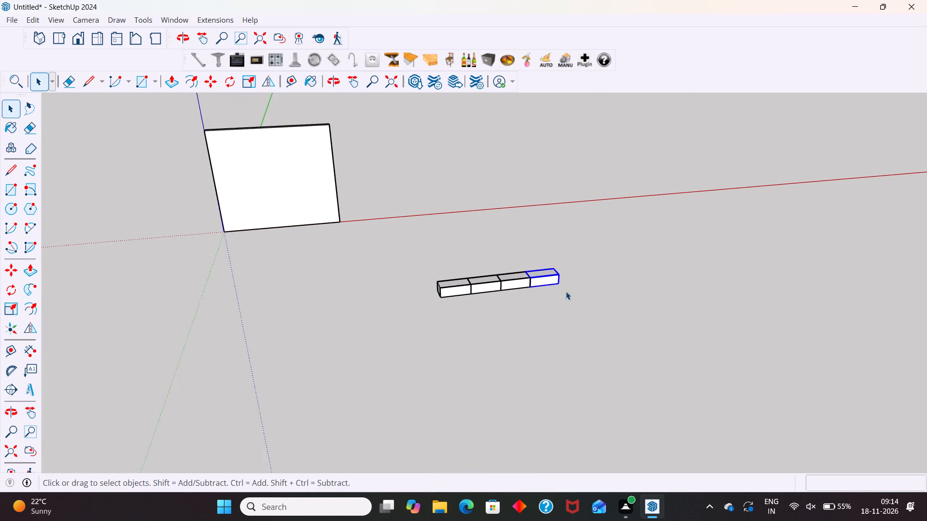
{"action": "middle_click_drag", "start_coordinate": [565, 291], "coordinate": [478, 293]}
{"action": "scroll", "coordinate": [548, 251], "scroll_direction": "up", "scroll_amount": 6}
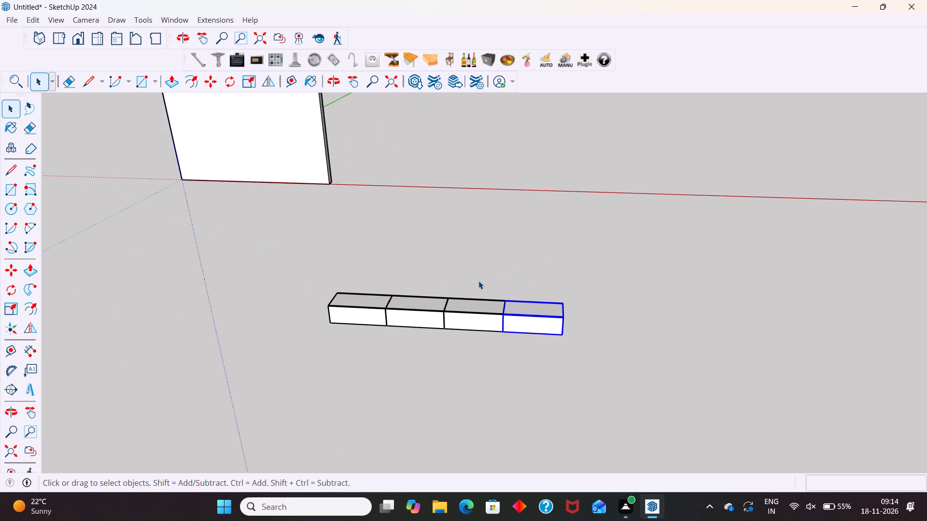
{"action": "scroll", "coordinate": [486, 295], "scroll_direction": "up", "scroll_amount": 5}
{"action": "left_click", "coordinate": [465, 344]}
{"action": "scroll", "coordinate": [482, 330], "scroll_direction": "up", "scroll_amount": 5}
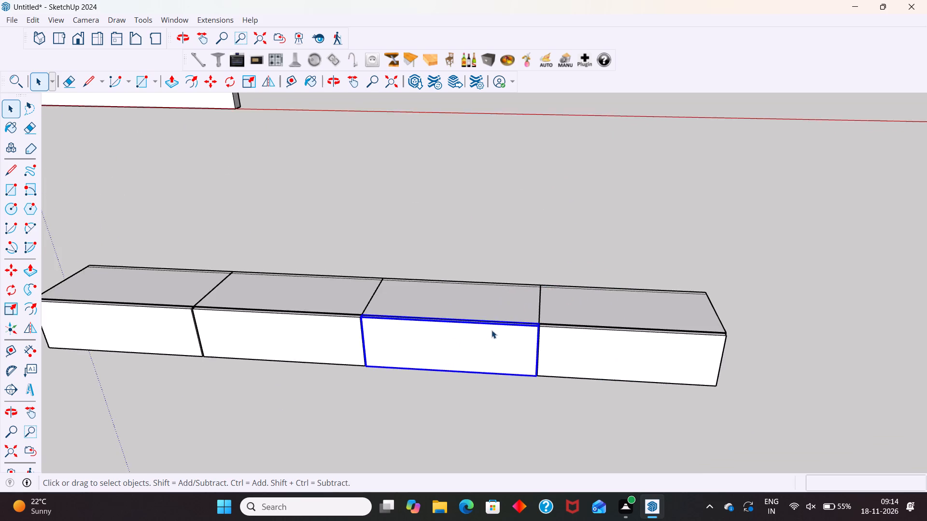
{"action": "scroll", "coordinate": [505, 326], "scroll_direction": "up", "scroll_amount": 5}
{"action": "triple_click", "coordinate": [527, 350]}
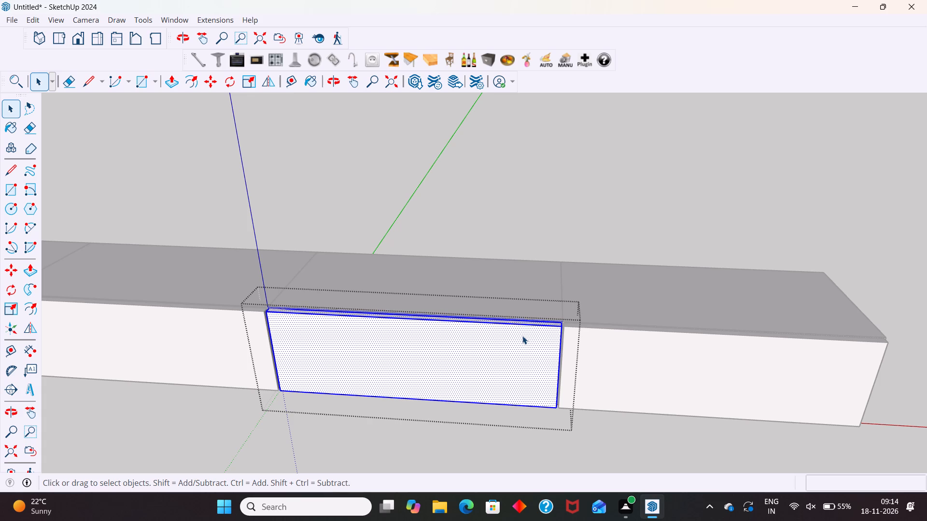
{"action": "key", "text": "Delete"}
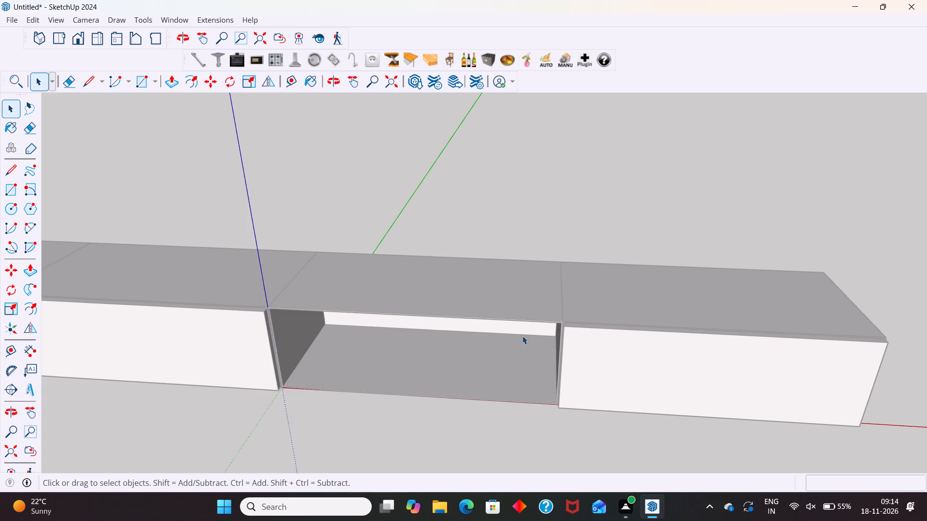
{"action": "scroll", "coordinate": [521, 256], "scroll_direction": "down", "scroll_amount": 7}
{"action": "left_click", "coordinate": [499, 351]}
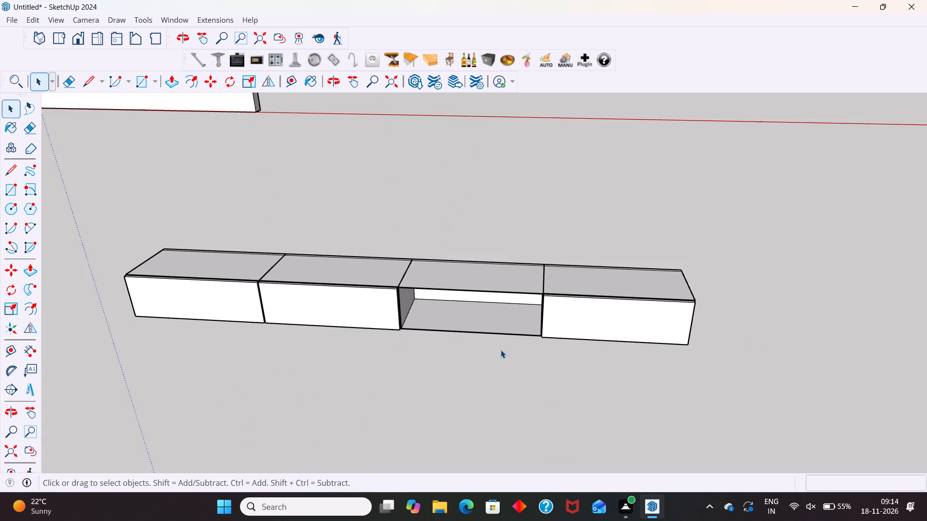
Create a new empty group with nothing selected and work inside it.
{"action": "scroll", "coordinate": [501, 350], "scroll_direction": "up", "scroll_amount": 2}
{"action": "right_click", "coordinate": [488, 369]}
{"action": "left_click", "coordinate": [506, 406]}
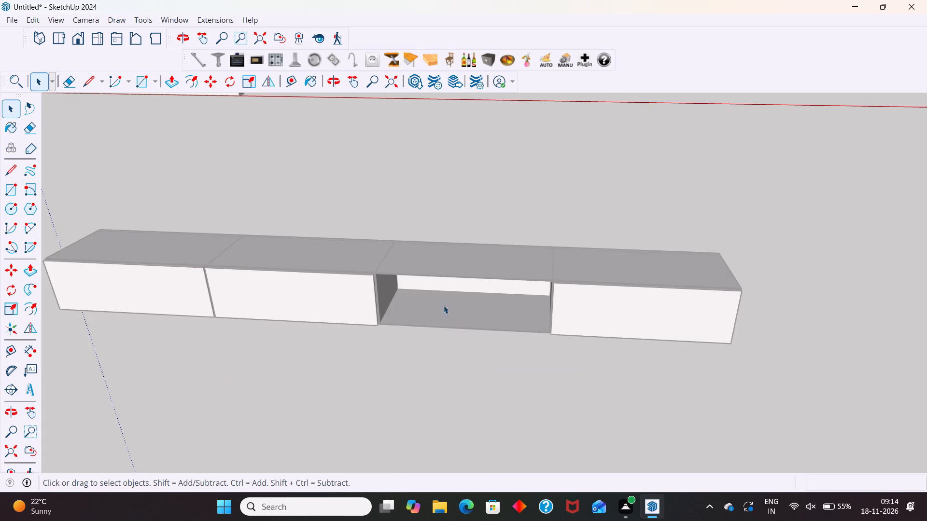
Draw a 750 × 250 mm rectangle corner to corner across the open front of the third unit.
{"action": "scroll", "coordinate": [431, 285], "scroll_direction": "up", "scroll_amount": 5}
{"action": "middle_click_drag", "start_coordinate": [493, 305], "coordinate": [524, 257]}
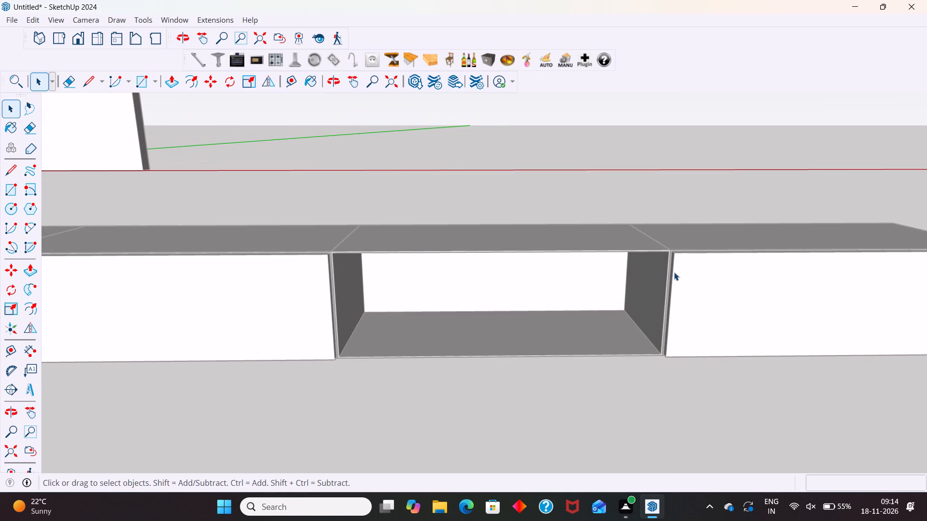
{"action": "scroll", "coordinate": [674, 272], "scroll_direction": "up", "scroll_amount": 1}
{"action": "scroll", "coordinate": [372, 354], "scroll_direction": "up", "scroll_amount": 3}
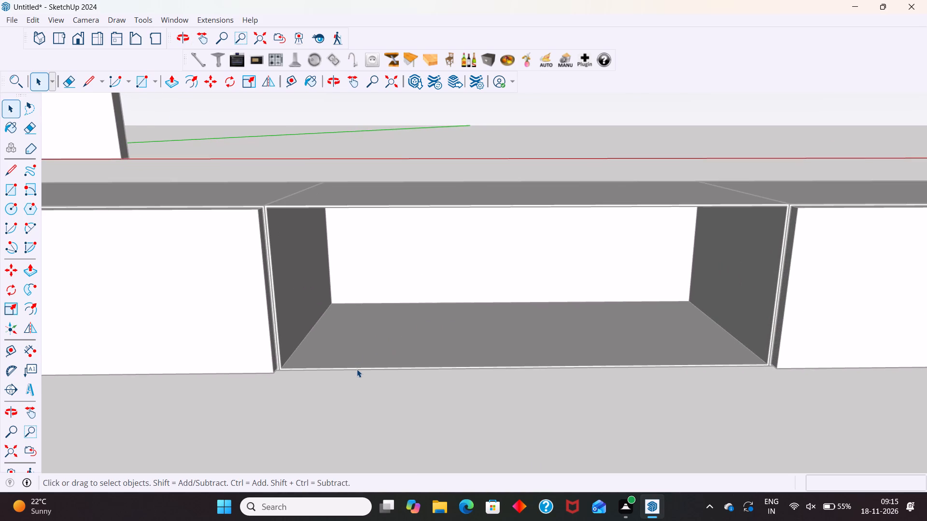
{"action": "key", "text": "r"}
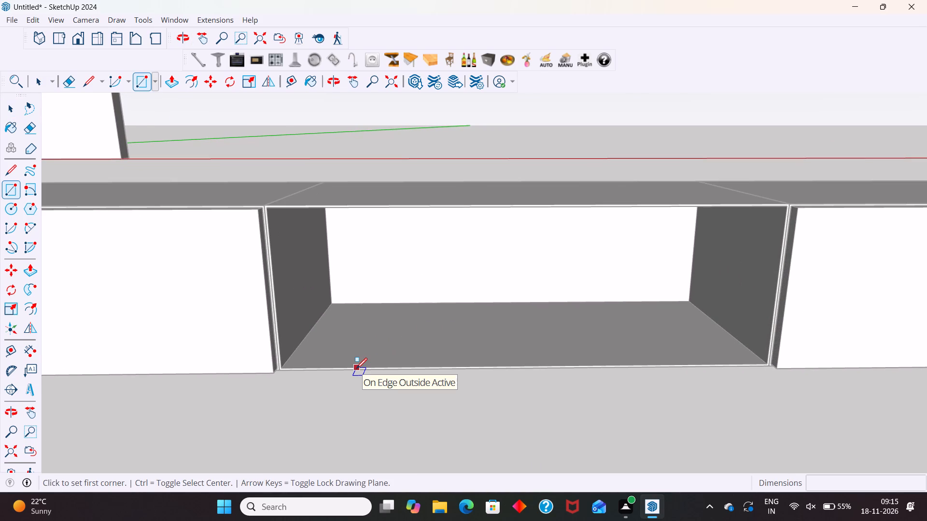
{"action": "scroll", "coordinate": [261, 178], "scroll_direction": "up", "scroll_amount": 6}
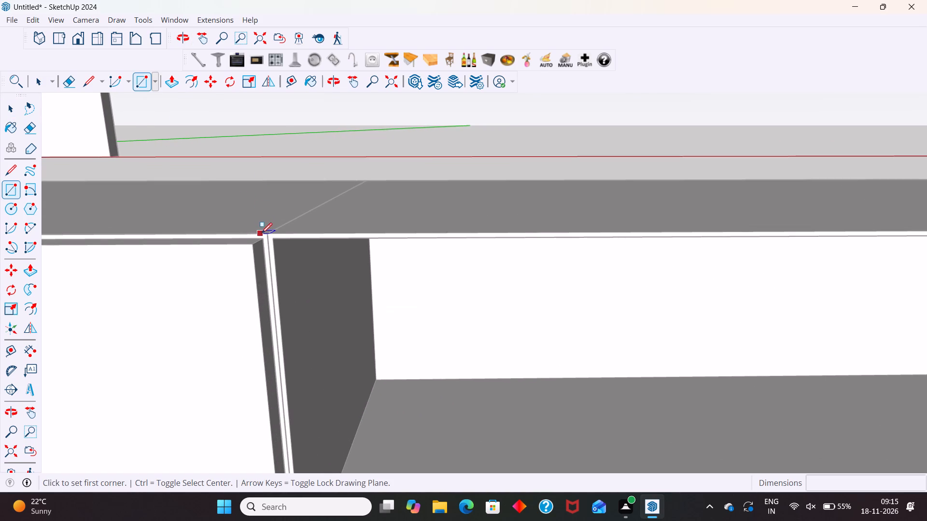
{"action": "left_click", "coordinate": [267, 233]}
{"action": "scroll", "coordinate": [312, 250], "scroll_direction": "down", "scroll_amount": 11}
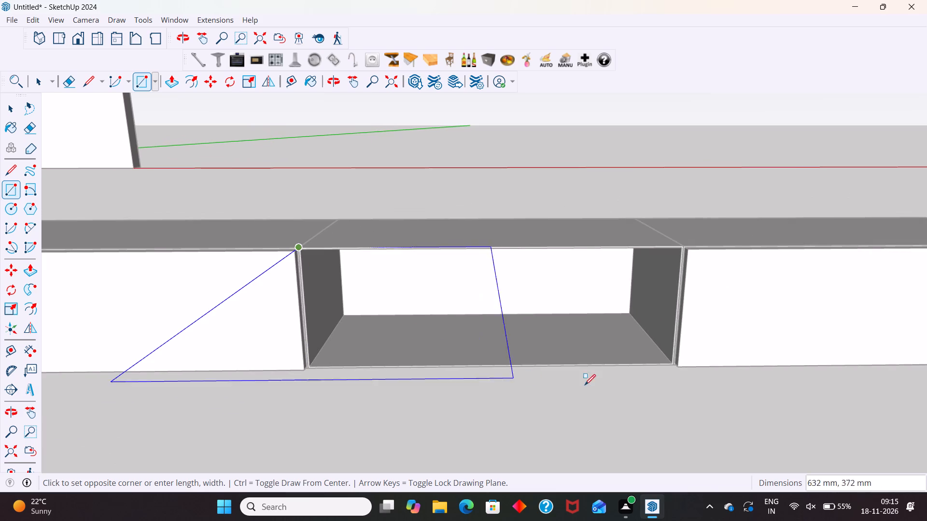
{"action": "scroll", "coordinate": [689, 371], "scroll_direction": "up", "scroll_amount": 20}
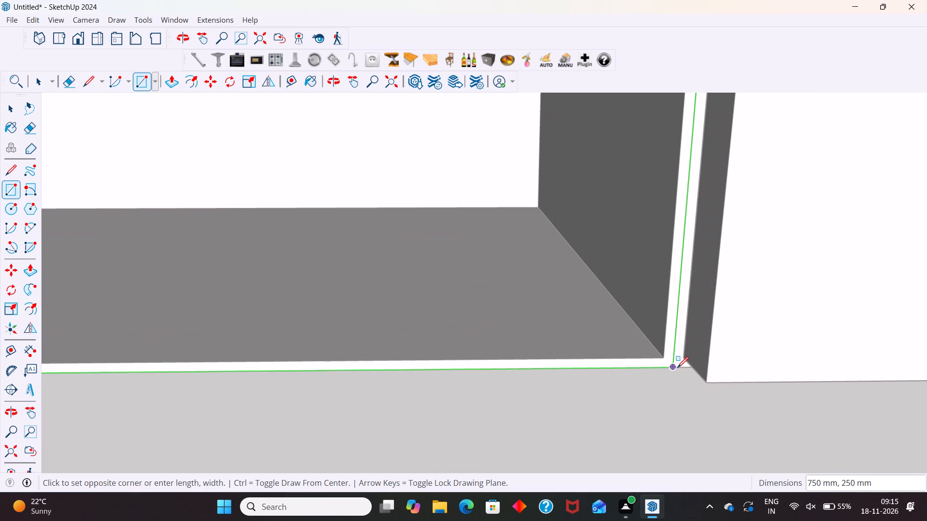
{"action": "left_click", "coordinate": [675, 368]}
{"action": "key", "text": "space"}
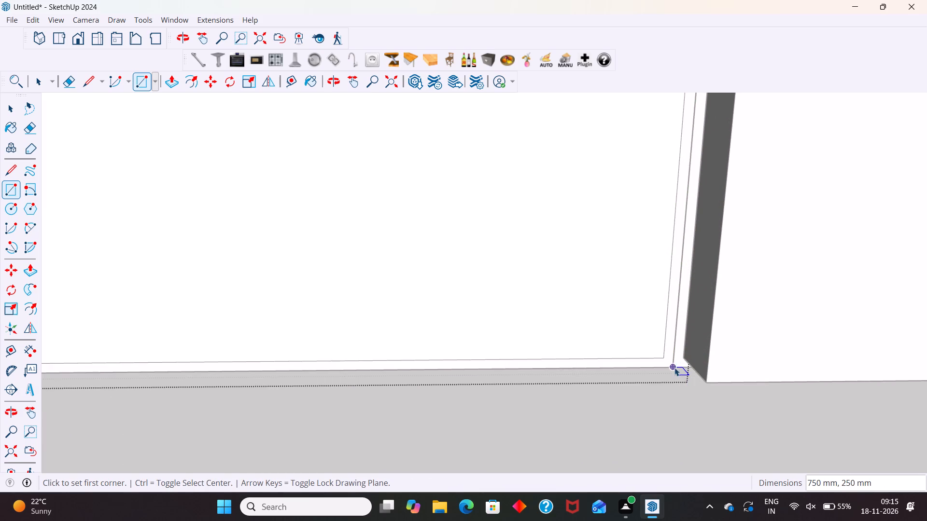
Offset the outline of the new front face 18 mm inward to form a frame border.
{"action": "scroll", "coordinate": [619, 397], "scroll_direction": "down", "scroll_amount": 20}
{"action": "scroll", "coordinate": [619, 397], "scroll_direction": "down", "scroll_amount": 1}
{"action": "left_click", "coordinate": [538, 327]}
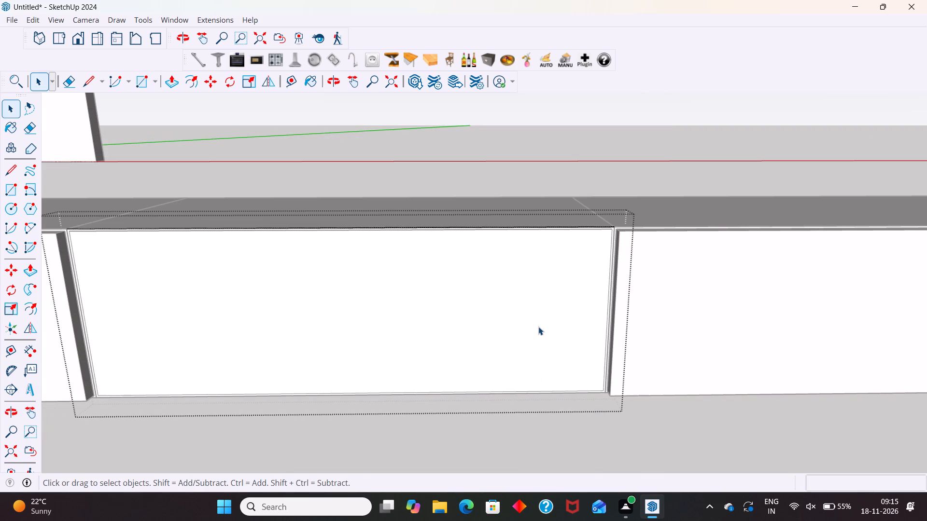
{"action": "key", "text": "f"}
{"action": "left_click", "coordinate": [543, 321]}
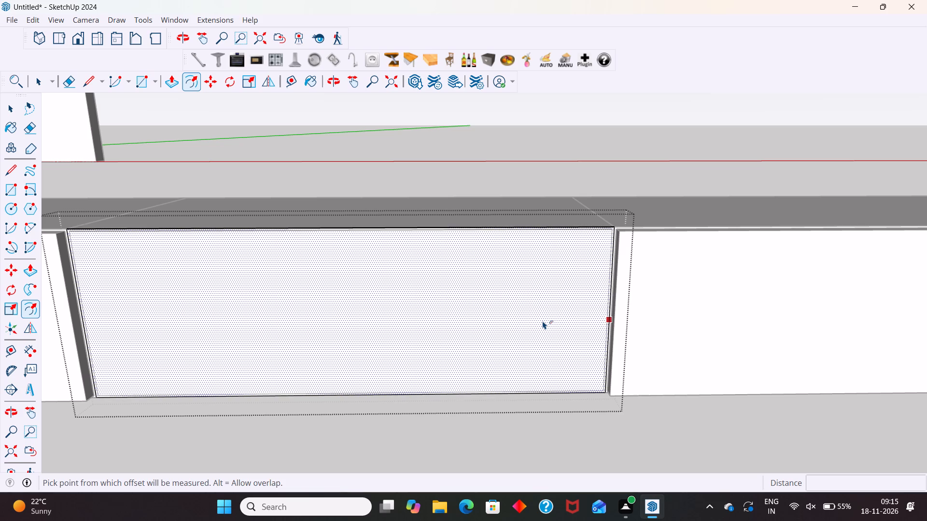
{"action": "type", "text": "18"}
{"action": "key", "text": "Return"}
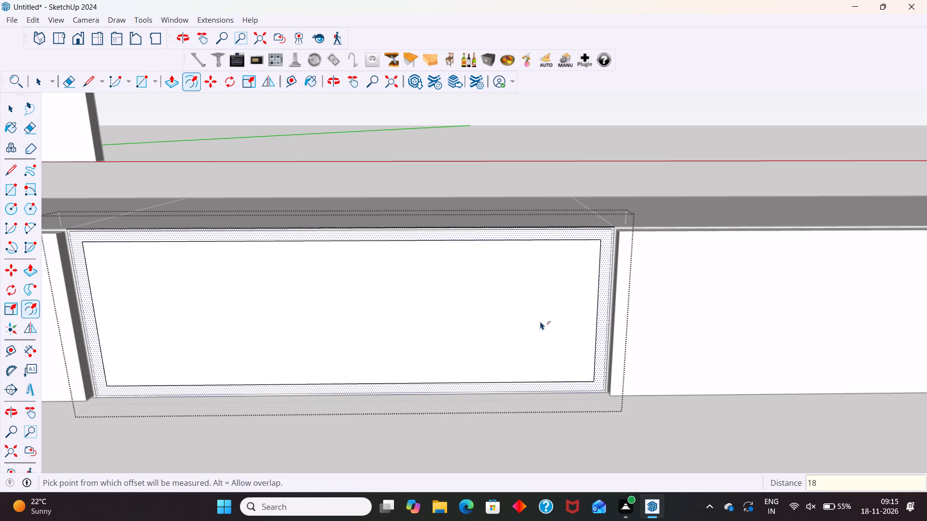
{"action": "key", "text": "space"}
Cut the inner face out of the frame group, leave the group, and paste the face in place.
{"action": "left_click", "coordinate": [570, 299]}
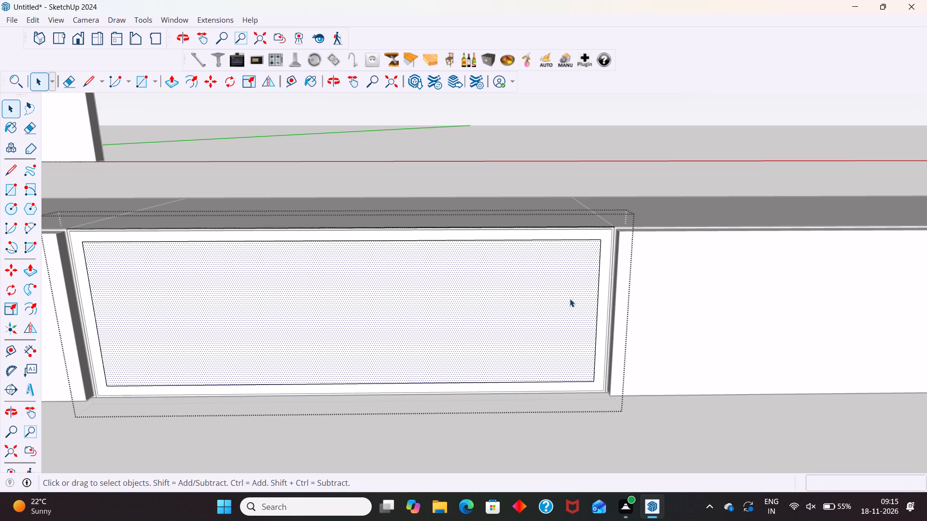
{"action": "key", "text": "ctrl+c"}
{"action": "key", "text": "ctrl+x"}
{"action": "scroll", "coordinate": [548, 311], "scroll_direction": "down", "scroll_amount": 7}
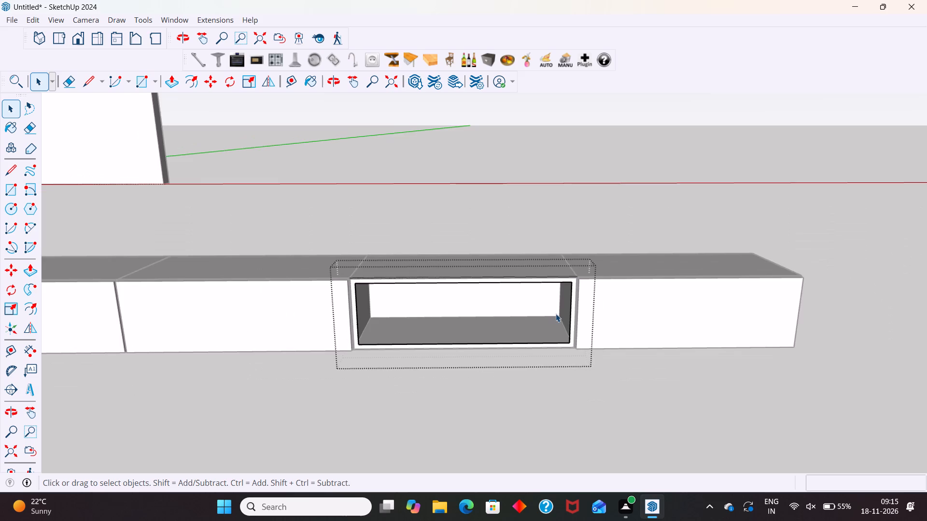
{"action": "scroll", "coordinate": [556, 314], "scroll_direction": "down", "scroll_amount": 5}
{"action": "left_click", "coordinate": [561, 392]}
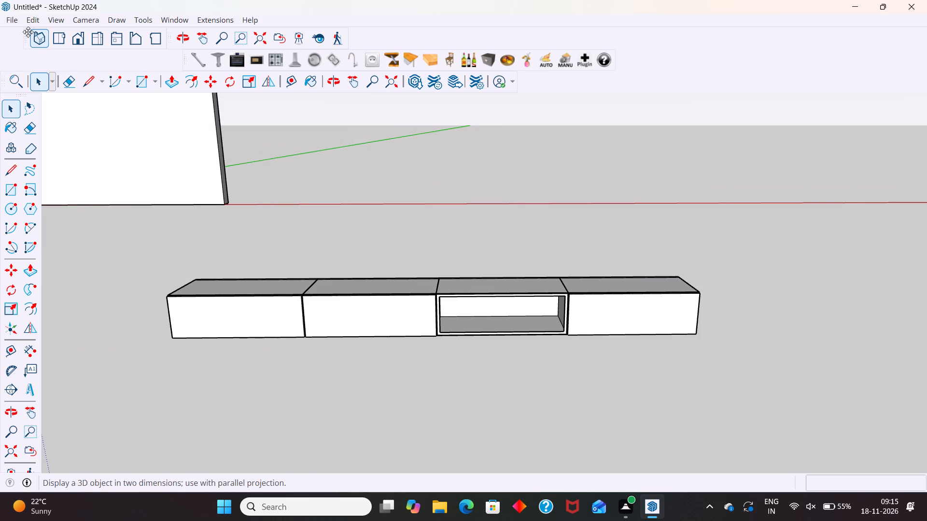
{"action": "left_click", "coordinate": [34, 14]}
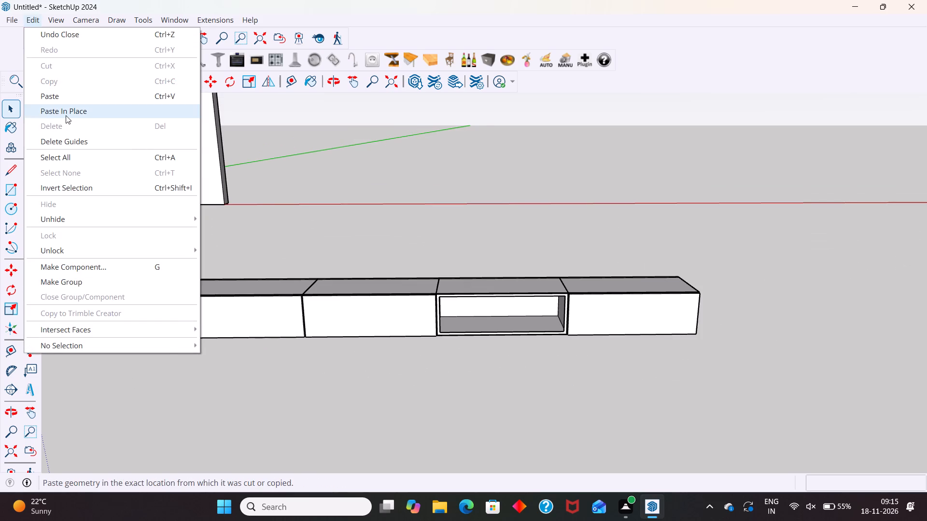
{"action": "left_click", "coordinate": [66, 115]}
Make the pasted inner face its own group.
{"action": "scroll", "coordinate": [561, 310], "scroll_direction": "up", "scroll_amount": 2}
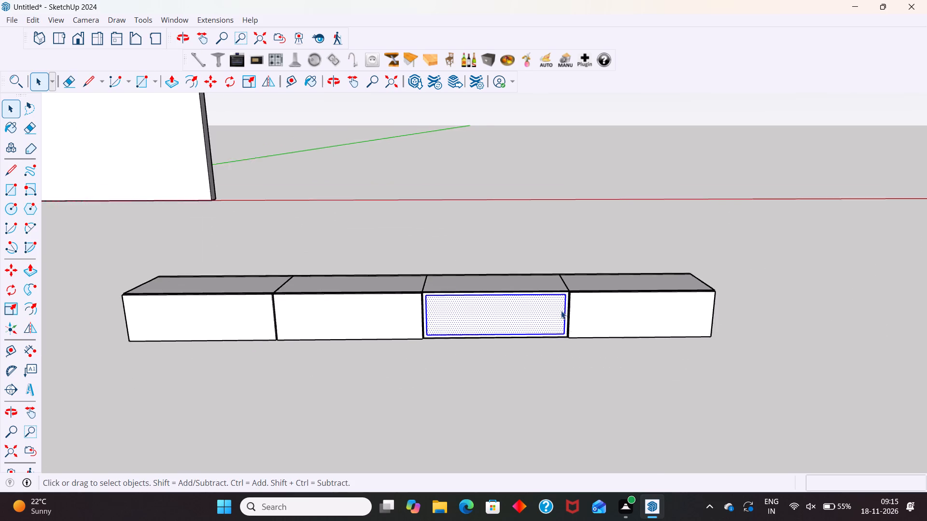
{"action": "scroll", "coordinate": [561, 311], "scroll_direction": "up", "scroll_amount": 15}
{"action": "right_click", "coordinate": [479, 316]}
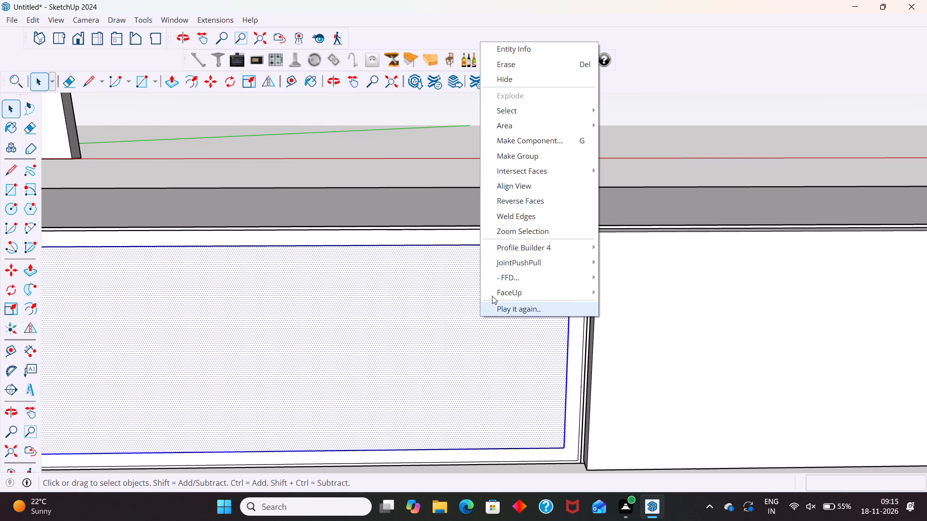
{"action": "left_click", "coordinate": [506, 160]}
Open the frame group on the third unit and push/pull the border face 18 mm outward.
{"action": "scroll", "coordinate": [551, 250], "scroll_direction": "down", "scroll_amount": 5}
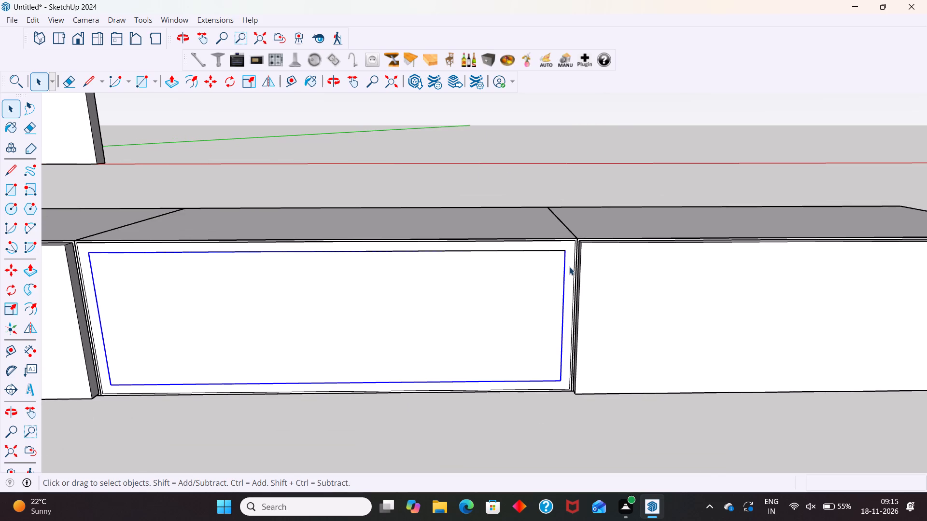
{"action": "left_click", "coordinate": [569, 266]}
{"action": "double_click", "coordinate": [569, 266]}
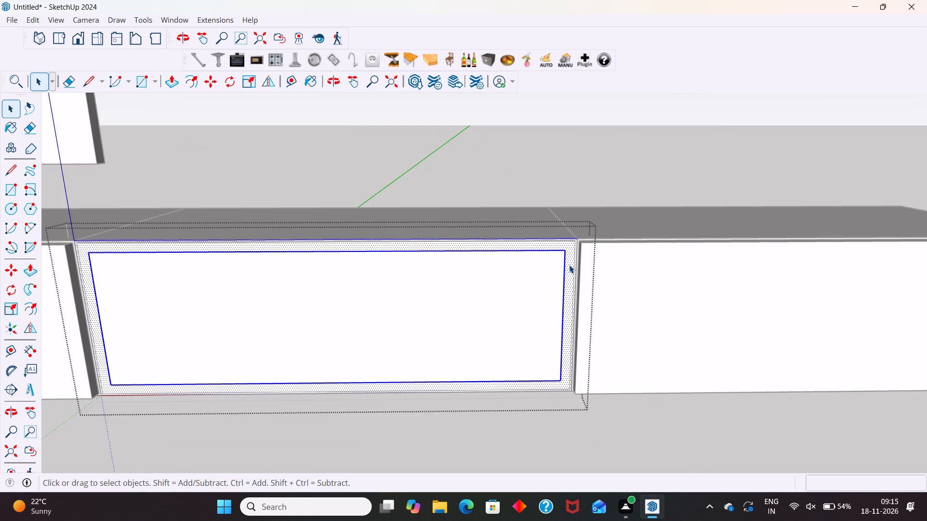
{"action": "key", "text": "p"}
{"action": "left_click", "coordinate": [569, 265]}
{"action": "key", "text": "1"}
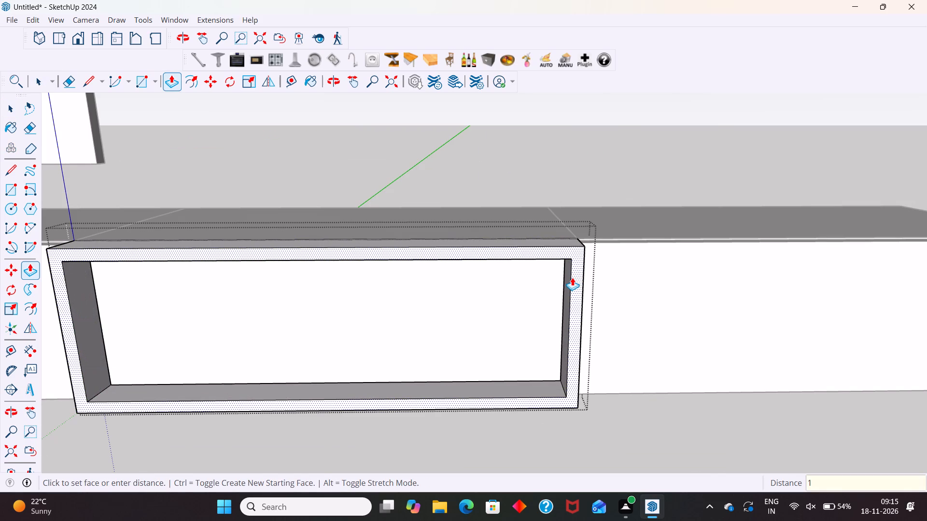
{"action": "key", "text": "8"}
{"action": "key", "text": "Return"}
{"action": "key", "text": "space"}
{"action": "scroll", "coordinate": [576, 255], "scroll_direction": "down", "scroll_amount": 12}
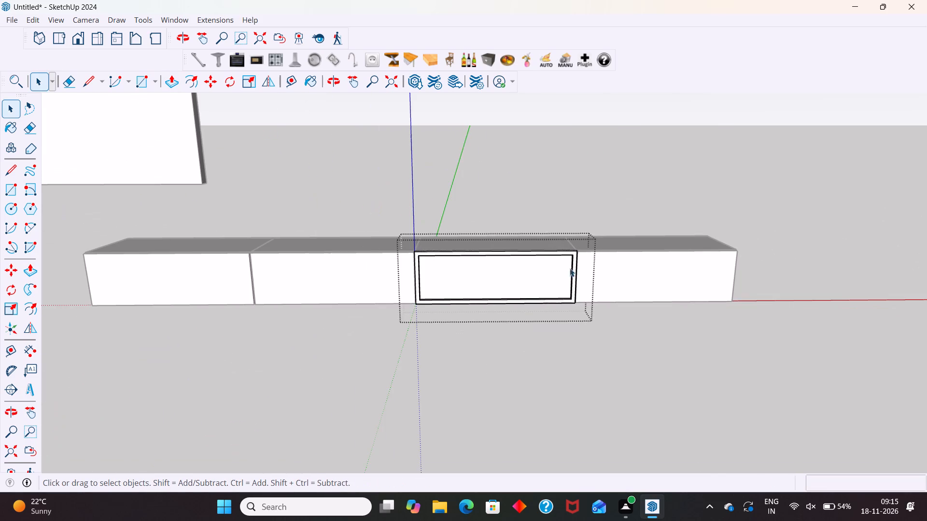
Leave the frame group, open the inner panel group, and push/pull its face 5 mm outward.
{"action": "double_click", "coordinate": [521, 279]}
{"action": "scroll", "coordinate": [478, 268], "scroll_direction": "up", "scroll_amount": 12}
{"action": "left_click", "coordinate": [417, 314]}
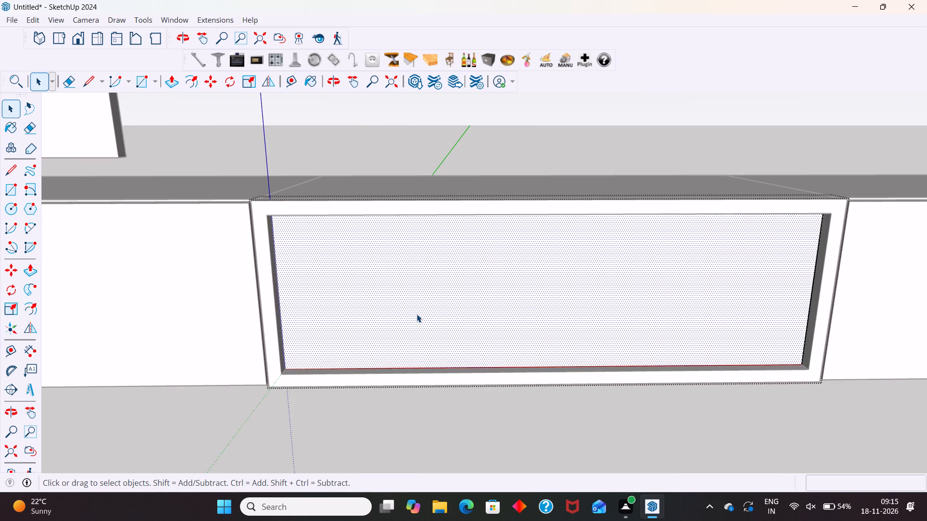
{"action": "double_click", "coordinate": [417, 314]}
{"action": "triple_click", "coordinate": [375, 323]}
{"action": "scroll", "coordinate": [299, 315], "scroll_direction": "up", "scroll_amount": 9}
{"action": "left_click", "coordinate": [295, 340]}
{"action": "scroll", "coordinate": [295, 338], "scroll_direction": "down", "scroll_amount": 12}
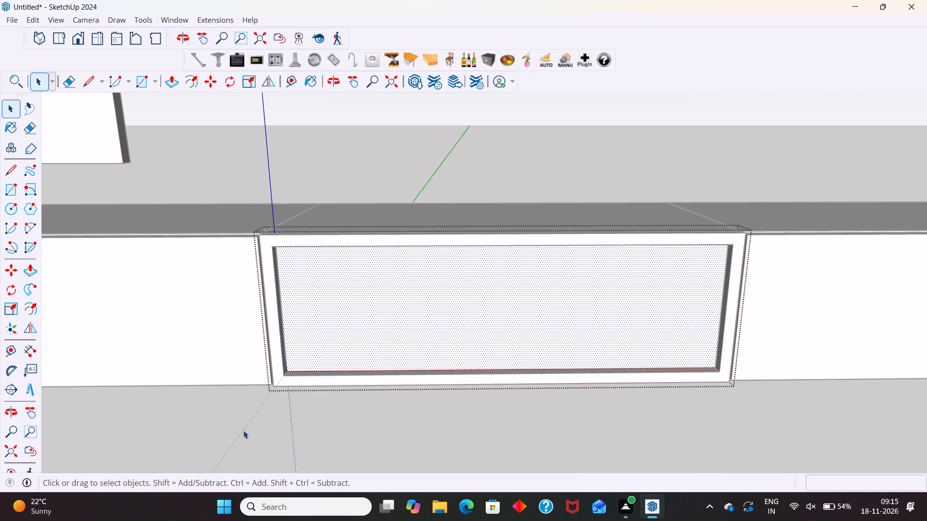
{"action": "left_click", "coordinate": [243, 430]}
{"action": "left_click", "coordinate": [318, 343]}
{"action": "scroll", "coordinate": [309, 375], "scroll_direction": "up", "scroll_amount": 13}
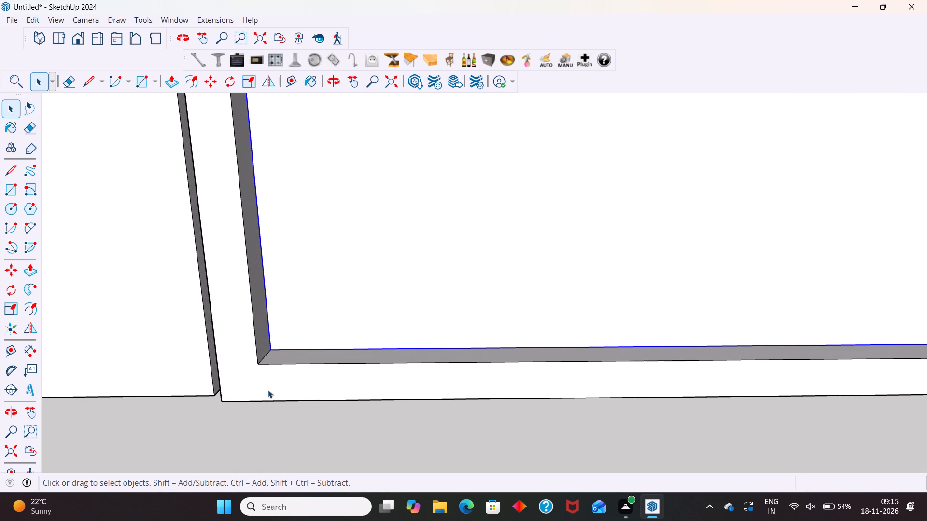
{"action": "triple_click", "coordinate": [360, 290]}
{"action": "key", "text": "p"}
{"action": "left_click", "coordinate": [360, 289]}
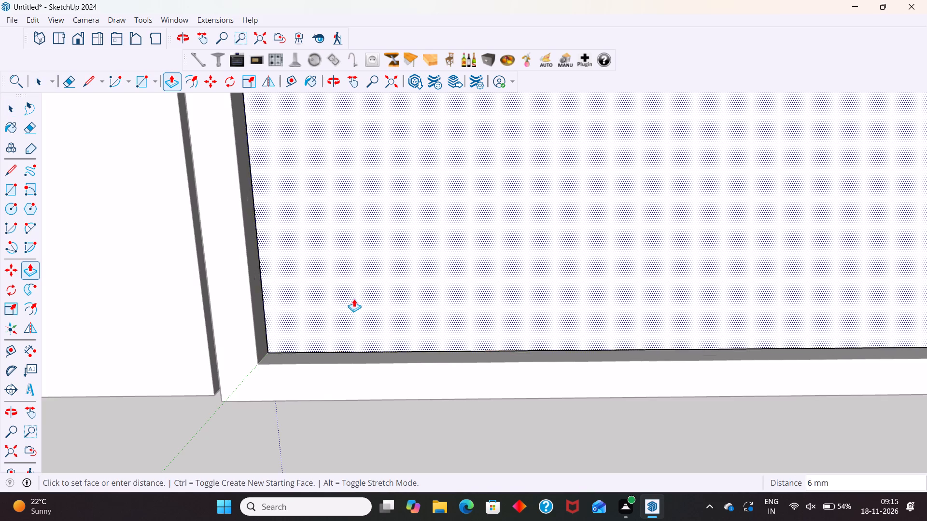
{"action": "key", "text": "5"}
{"action": "key", "text": "Return"}
{"action": "key", "text": "space"}
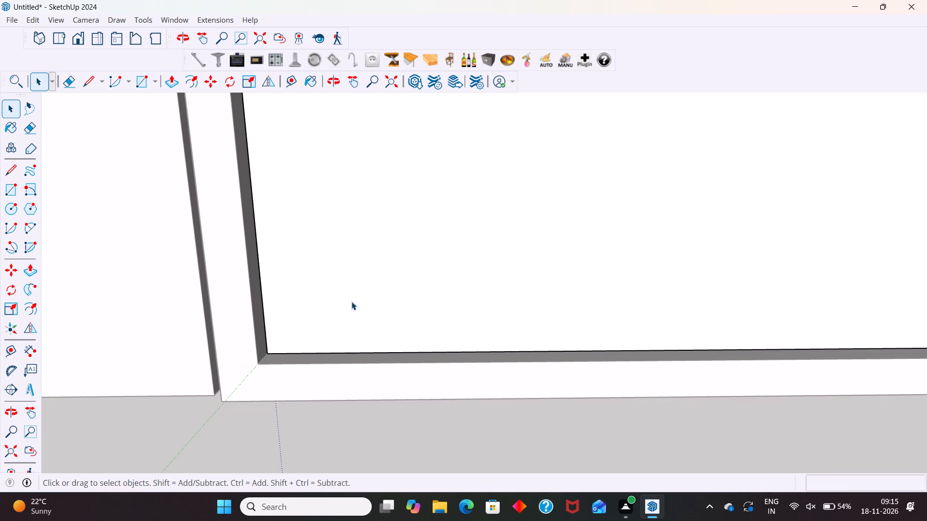
Move the inner panel's front face about 4 mm forward within the frame, and leave the group.
{"action": "left_click", "coordinate": [351, 302]}
{"action": "double_click", "coordinate": [350, 303]}
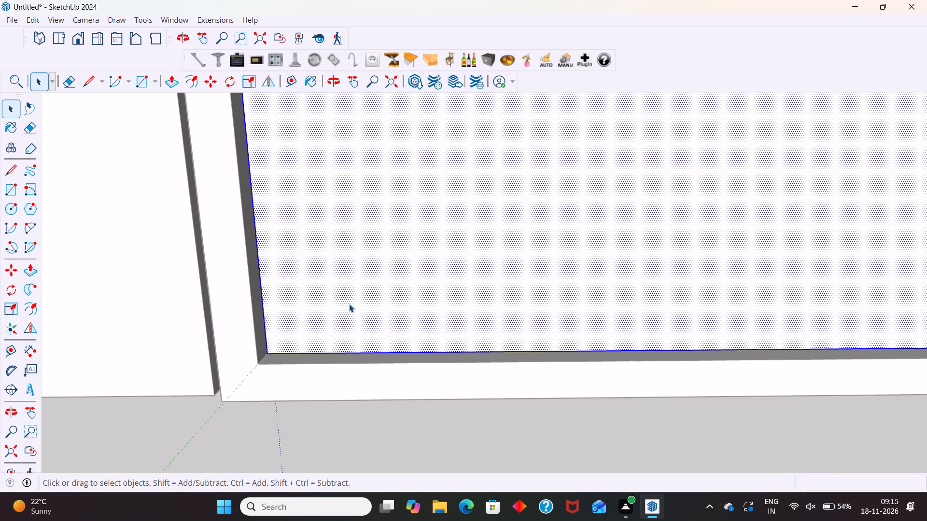
{"action": "key", "text": "m"}
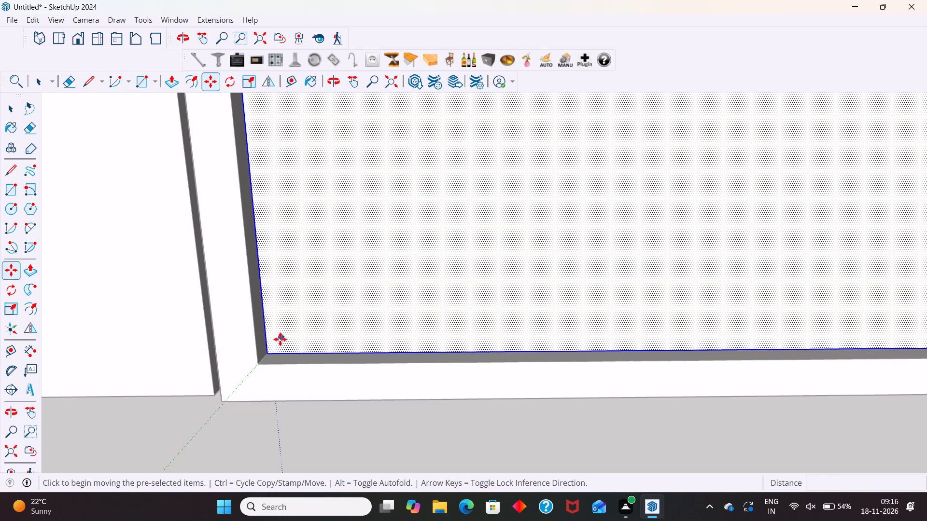
{"action": "scroll", "coordinate": [274, 349], "scroll_direction": "up", "scroll_amount": 11}
{"action": "left_click", "coordinate": [260, 353]}
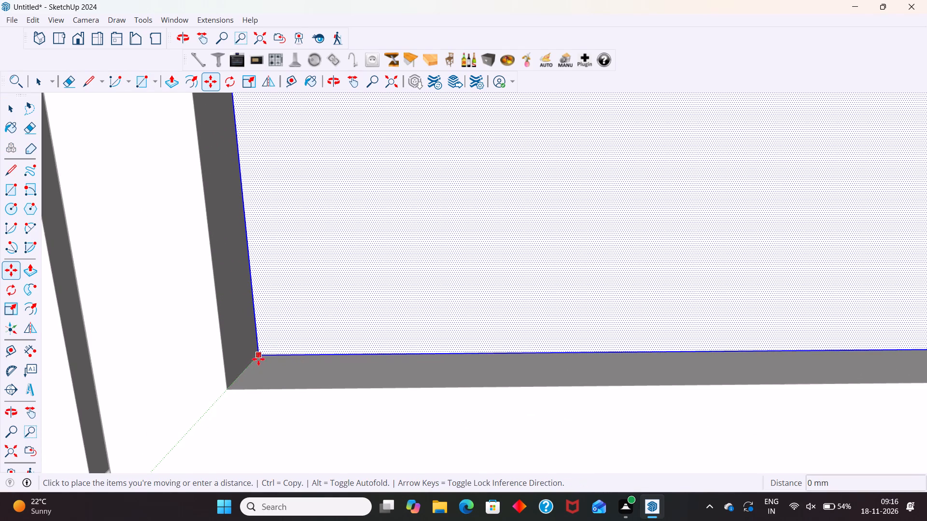
{"action": "left_click", "coordinate": [251, 368]}
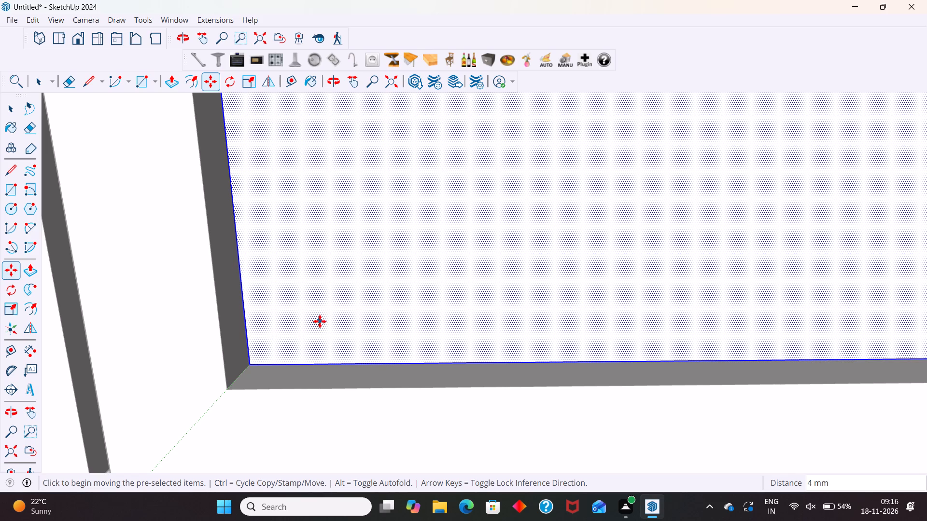
{"action": "key", "text": "space"}
{"action": "scroll", "coordinate": [323, 301], "scroll_direction": "down", "scroll_amount": 20}
{"action": "scroll", "coordinate": [323, 301], "scroll_direction": "down", "scroll_amount": 8}
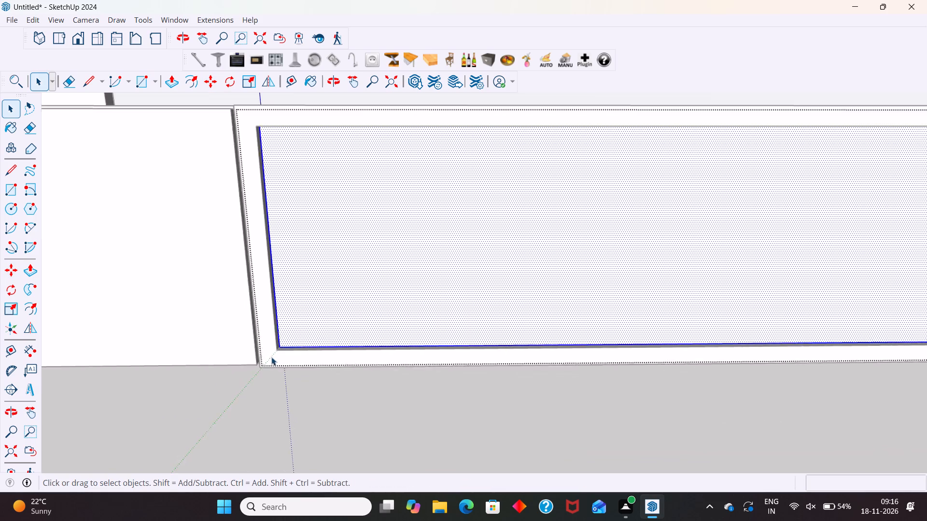
{"action": "scroll", "coordinate": [271, 357], "scroll_direction": "down", "scroll_amount": 9}
{"action": "left_click", "coordinate": [389, 394]}
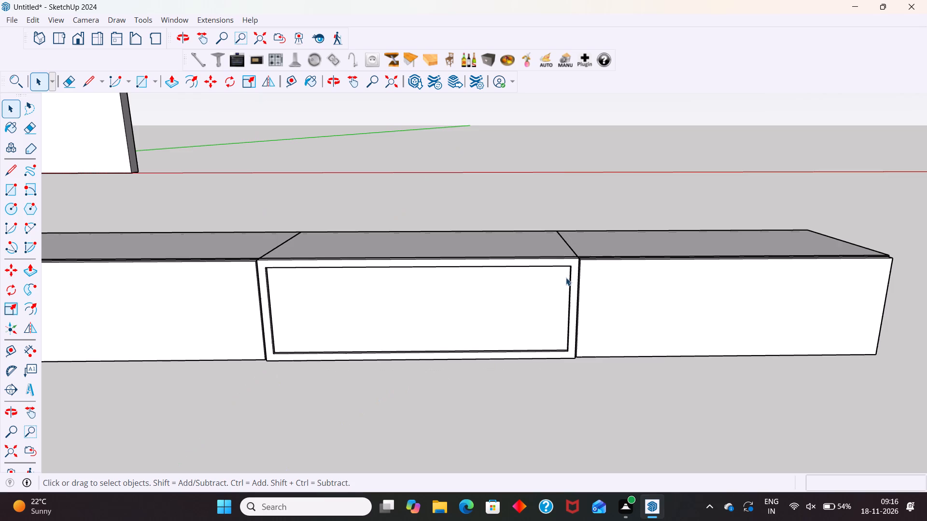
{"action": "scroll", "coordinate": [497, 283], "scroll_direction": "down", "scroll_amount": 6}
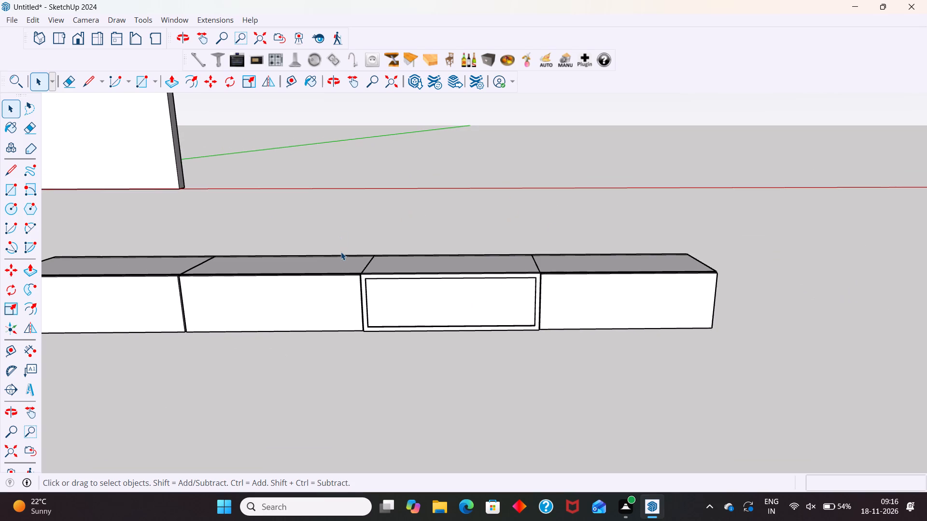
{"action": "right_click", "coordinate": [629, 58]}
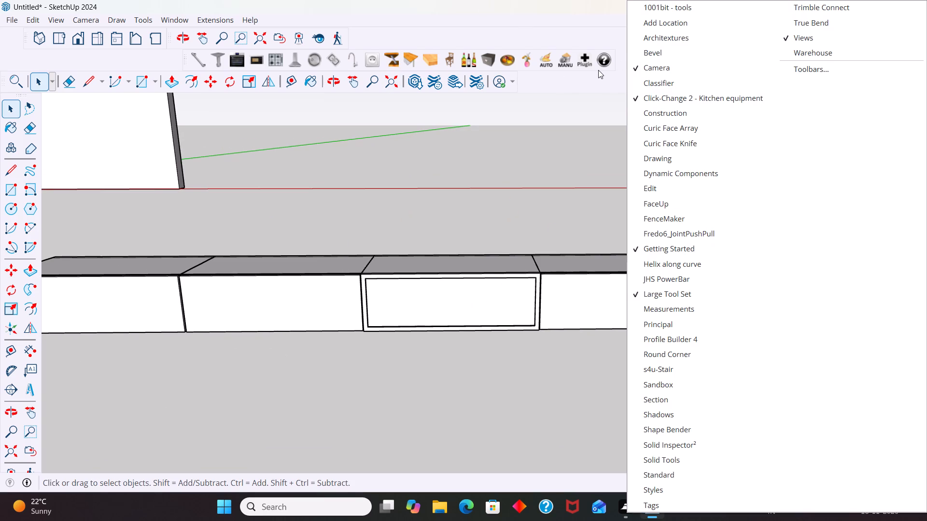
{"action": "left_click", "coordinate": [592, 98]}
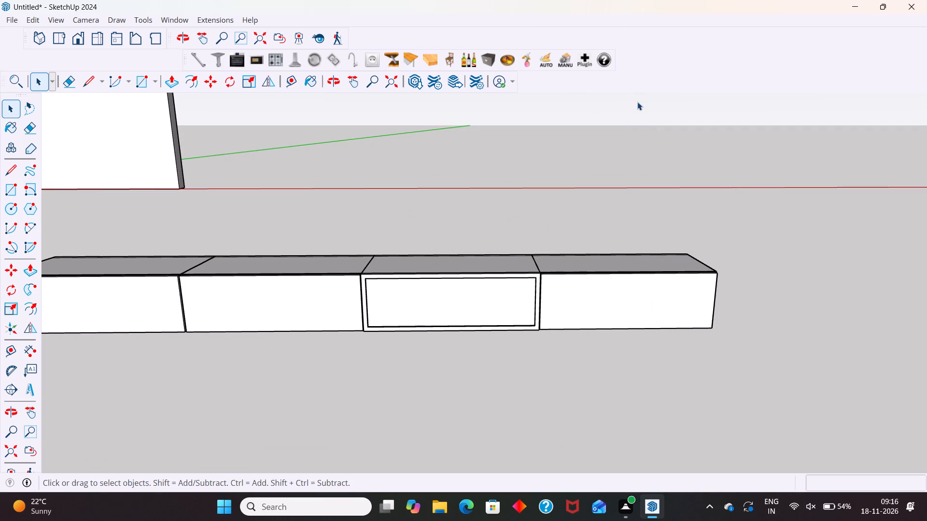
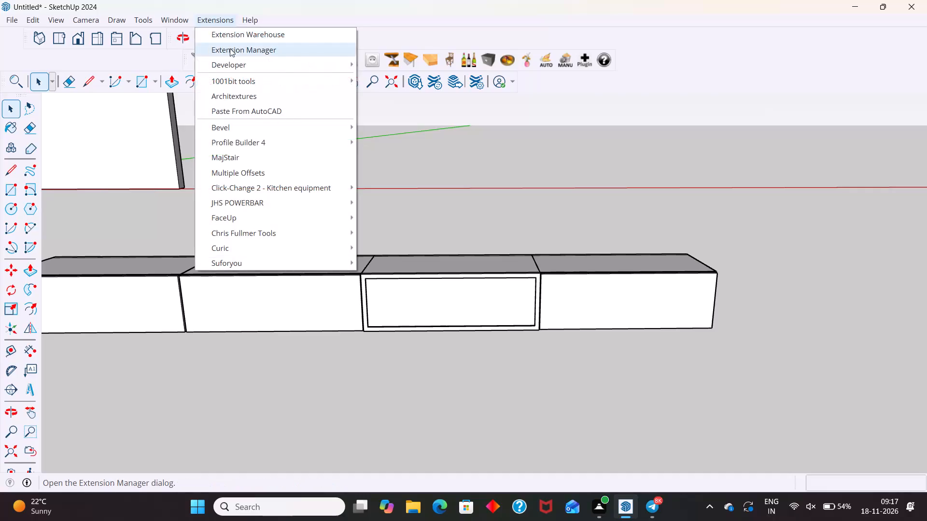
Install the lightbeans-plugin-1.1.6 extension from the Telegram Desktop folder in Downloads using the Extension Manager.
{"action": "left_click", "coordinate": [230, 48]}
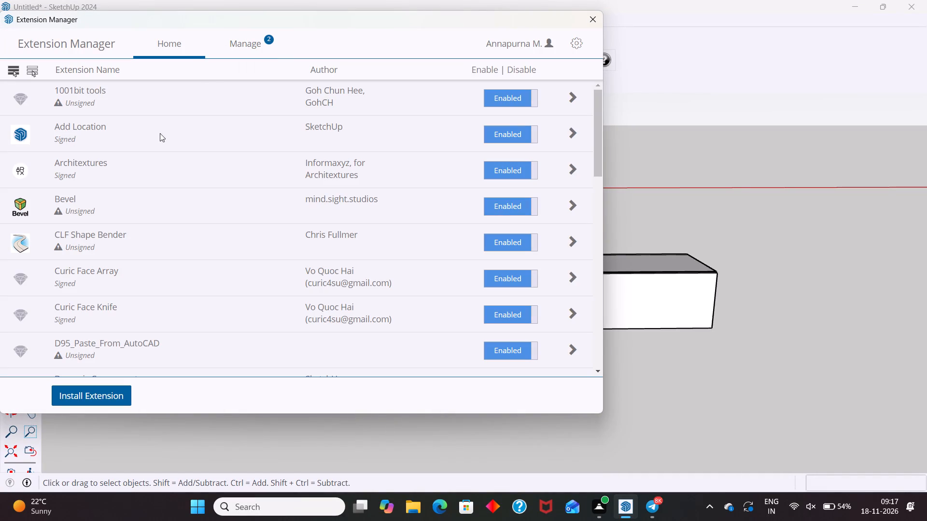
{"action": "left_click", "coordinate": [89, 389]}
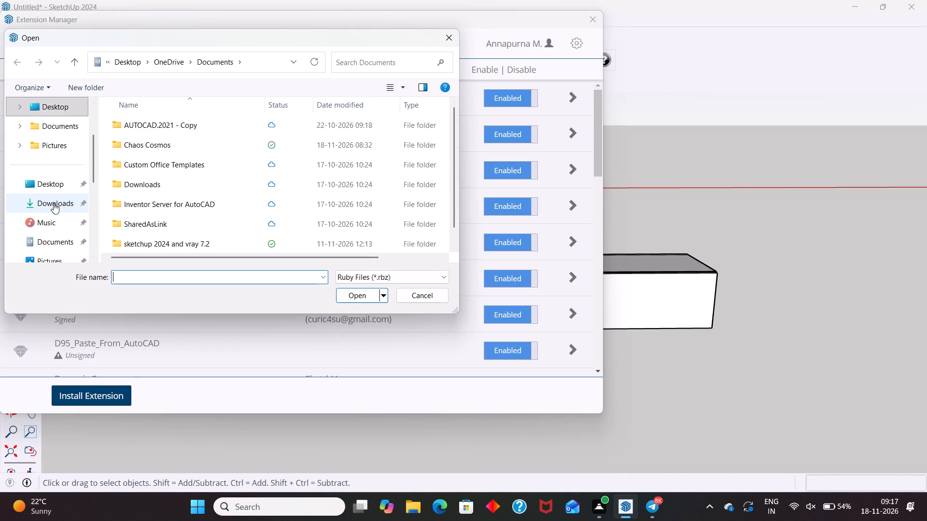
{"action": "left_click", "coordinate": [54, 203]}
{"action": "double_click", "coordinate": [174, 140]}
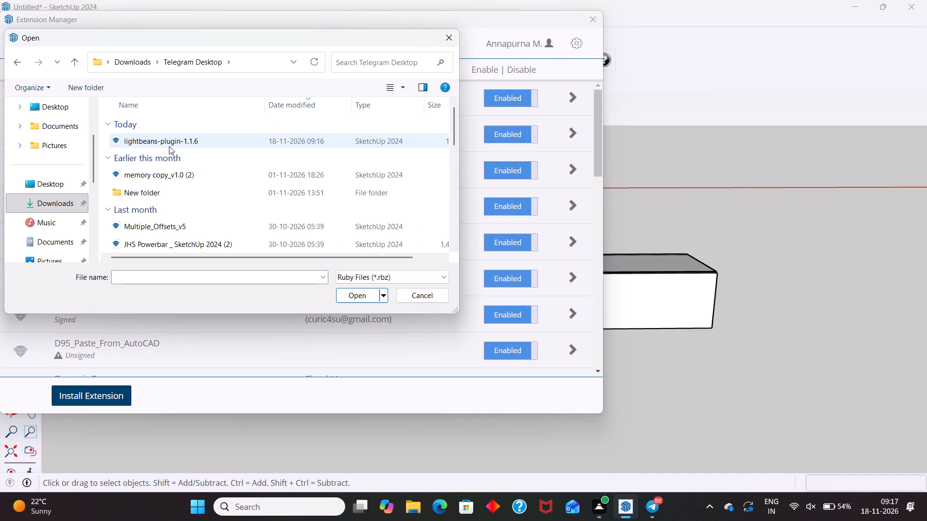
{"action": "left_click", "coordinate": [181, 141]}
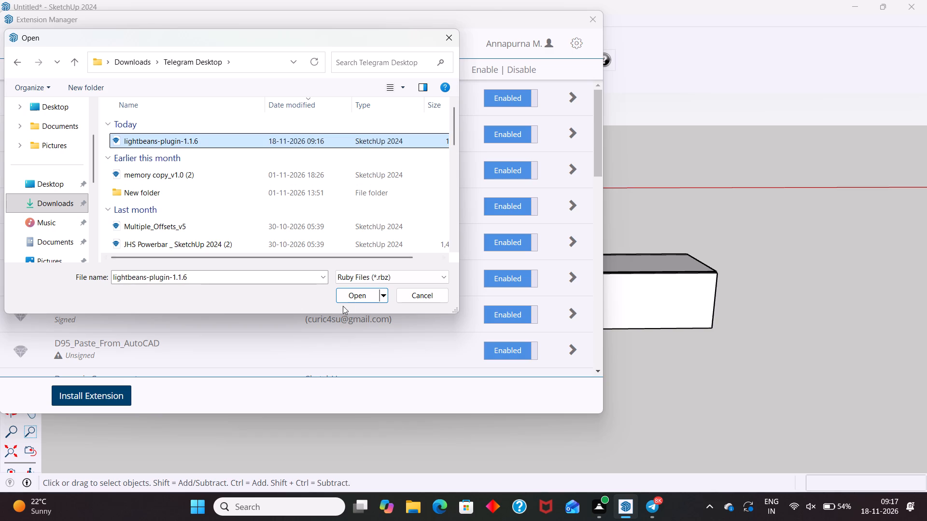
{"action": "left_click", "coordinate": [356, 296]}
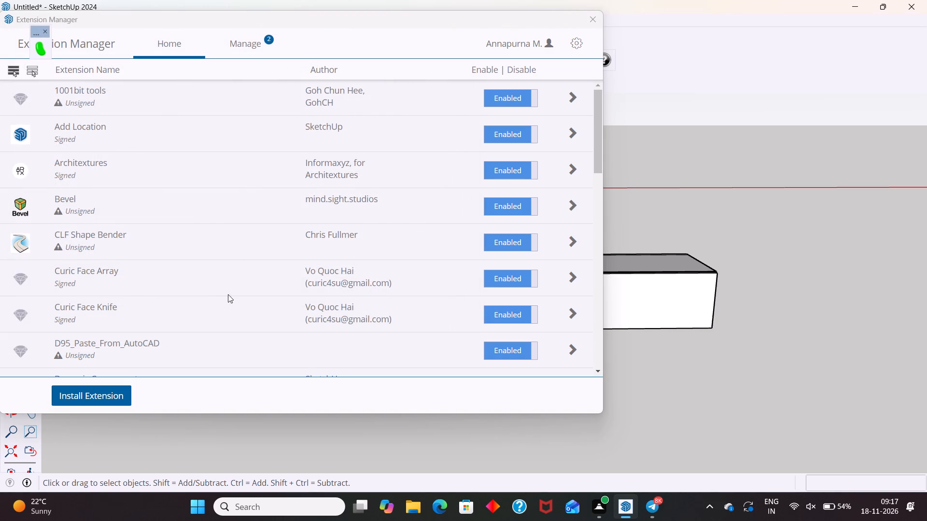
Dock the new plugin's floating toolbar among the others, ignore the extension updates, and close the Extension Manager.
{"action": "left_click_drag", "start_coordinate": [38, 30], "coordinate": [514, 41]}
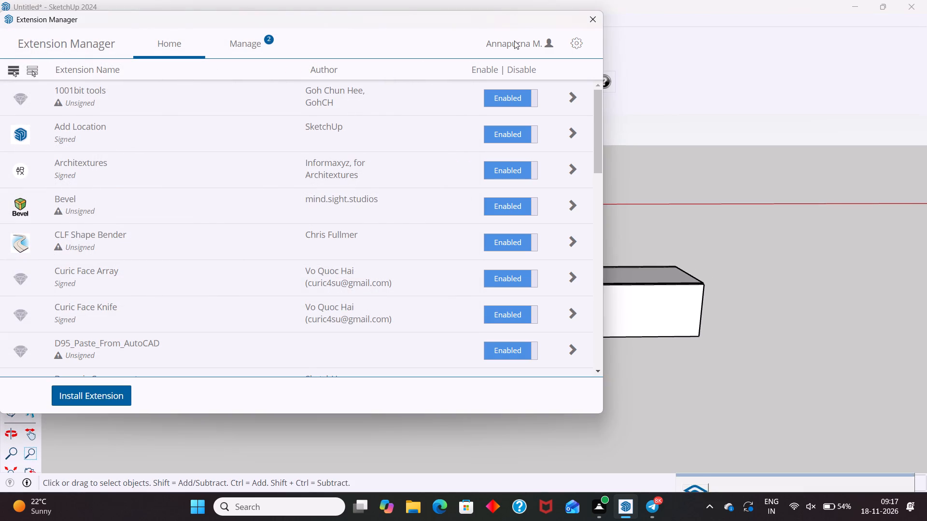
{"action": "left_click_drag", "start_coordinate": [514, 41], "coordinate": [673, 8]}
{"action": "left_click", "coordinate": [865, 481]}
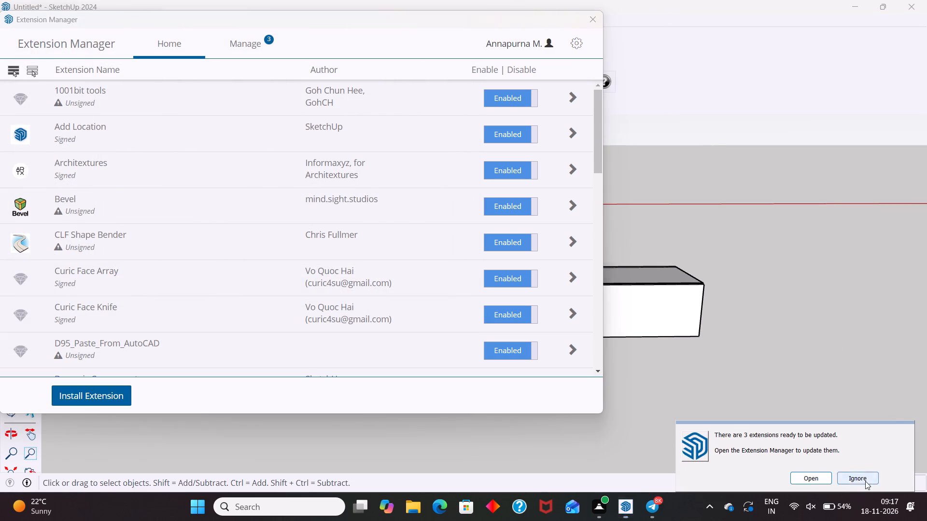
{"action": "left_click", "coordinate": [591, 23]}
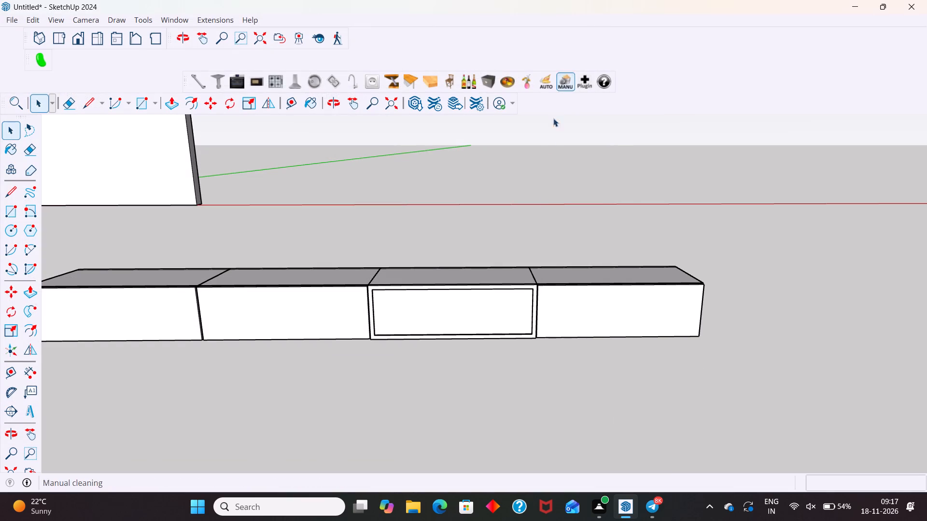
Switch off the display of the Lightbeans plugin toolbar.
{"action": "right_click", "coordinate": [700, 33]}
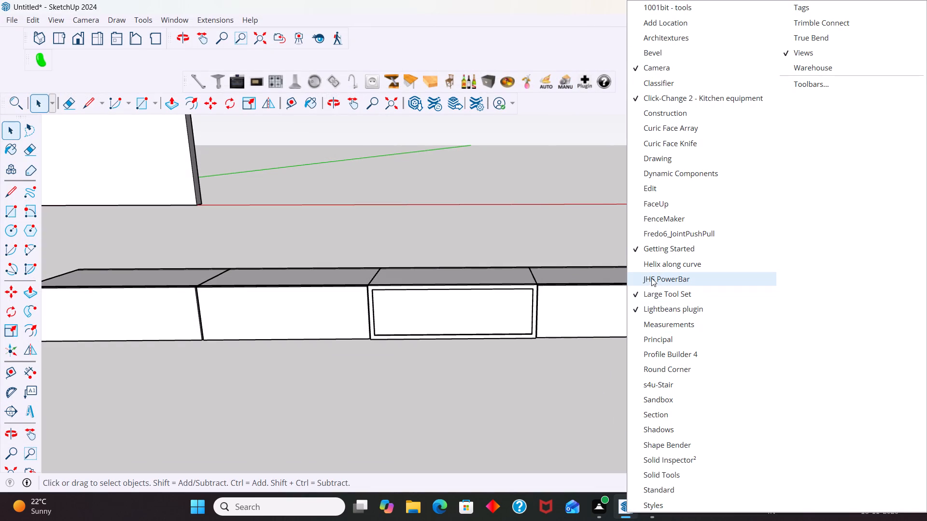
{"action": "left_click", "coordinate": [668, 308]}
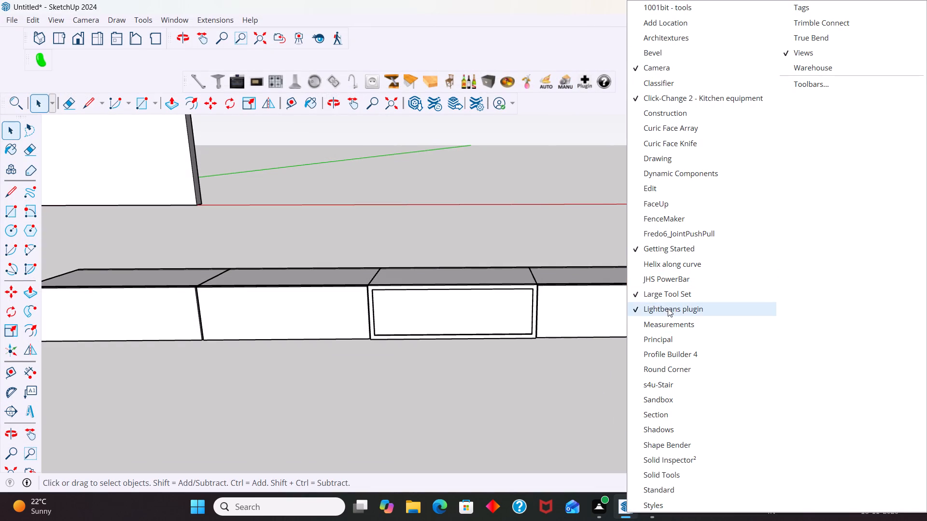
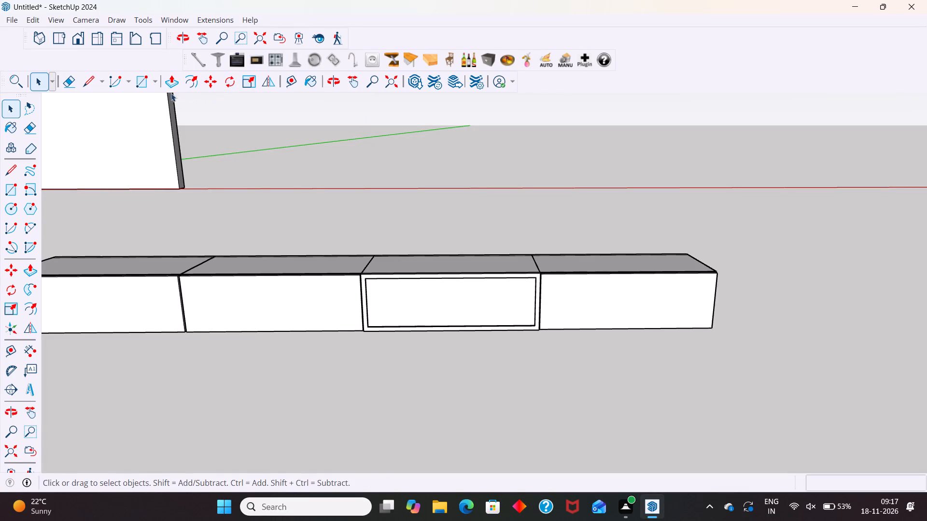
Install the JHS Powerbar _ SketchUp 2024 (2) extension from the Telegram Desktop folder using the Extension Manager.
{"action": "left_click", "coordinate": [221, 17]}
{"action": "left_click", "coordinate": [226, 48]}
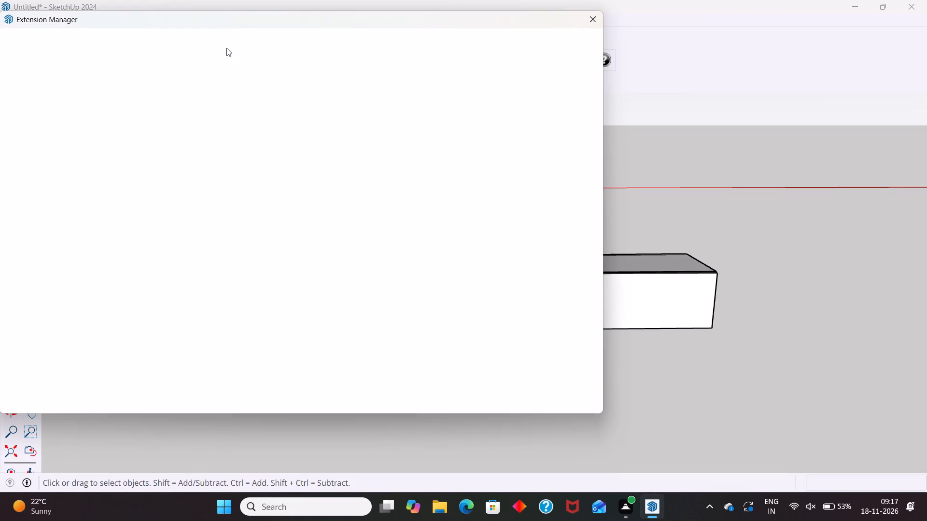
{"action": "left_click", "coordinate": [102, 398]}
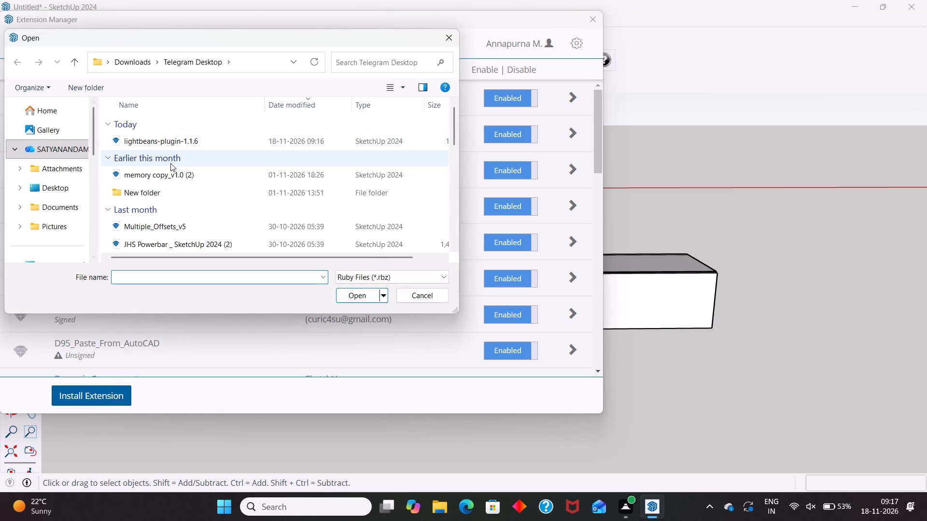
{"action": "scroll", "coordinate": [174, 178], "scroll_direction": "down", "scroll_amount": 1}
{"action": "left_click", "coordinate": [190, 209]}
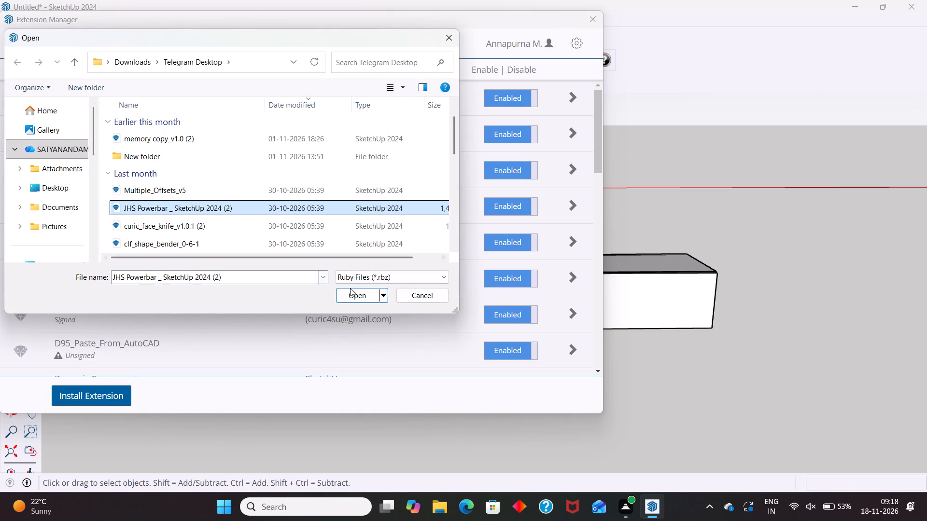
{"action": "left_click", "coordinate": [360, 296]}
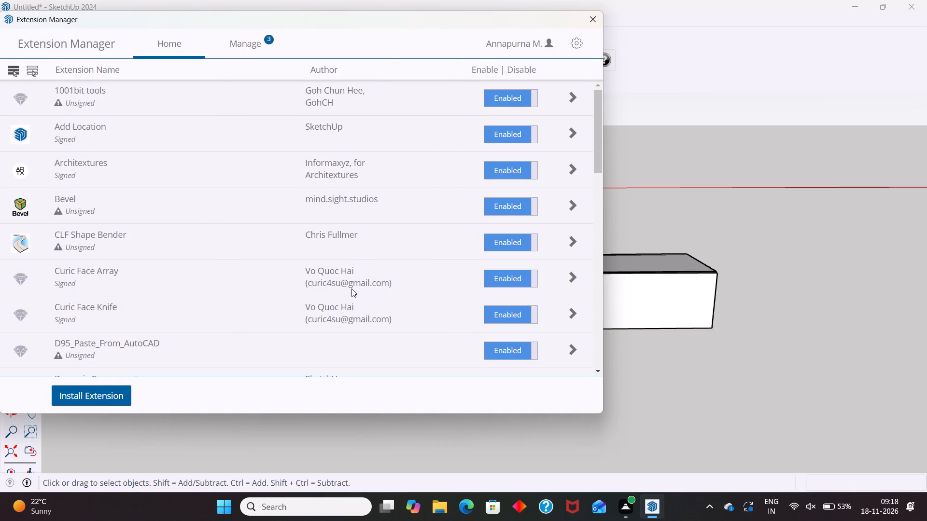
Look through the installed extensions for the JHS_Powerbar entry, and close the Extension Manager.
{"action": "scroll", "coordinate": [274, 254], "scroll_direction": "down", "scroll_amount": 13}
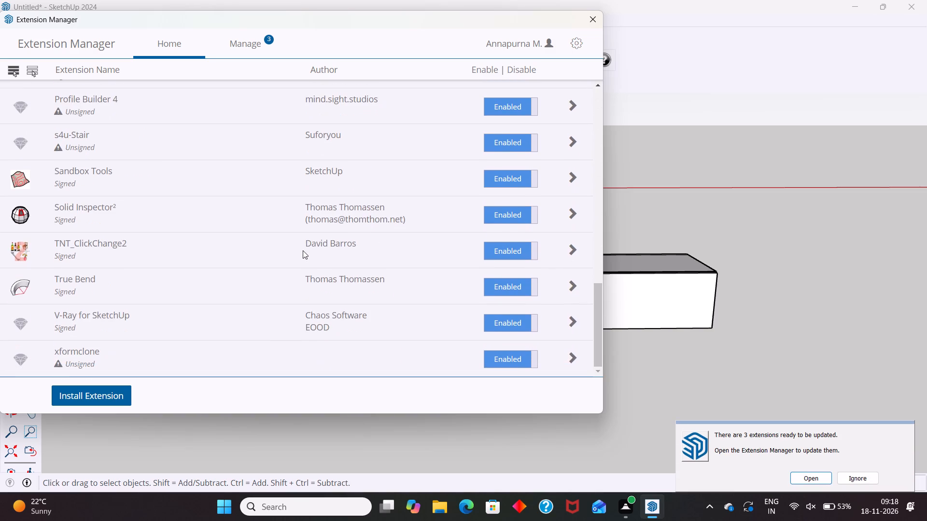
{"action": "scroll", "coordinate": [303, 250], "scroll_direction": "up", "scroll_amount": 11}
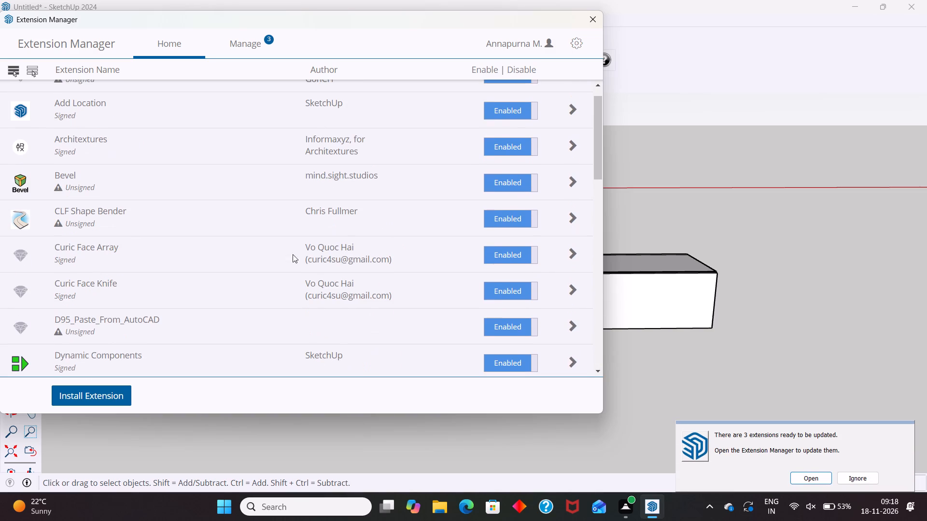
{"action": "scroll", "coordinate": [126, 248], "scroll_direction": "down", "scroll_amount": 1}
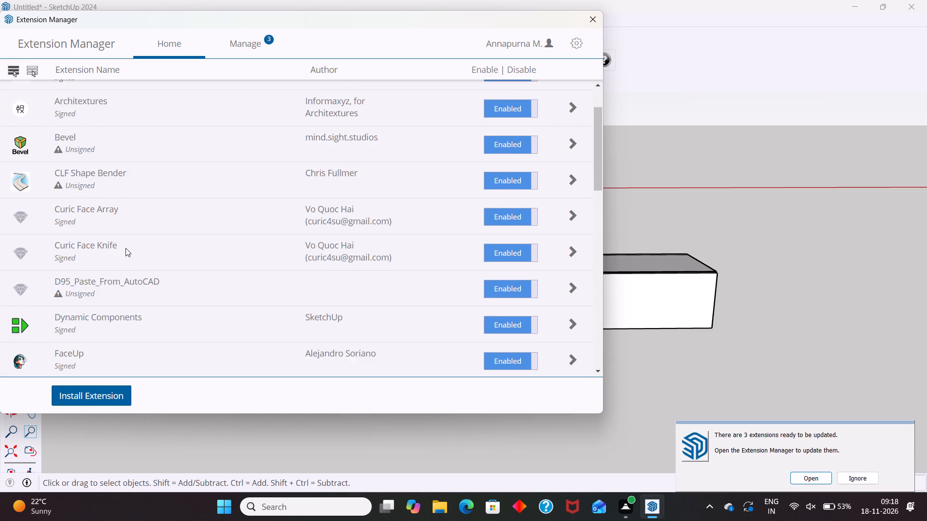
{"action": "scroll", "coordinate": [126, 248], "scroll_direction": "down", "scroll_amount": 2}
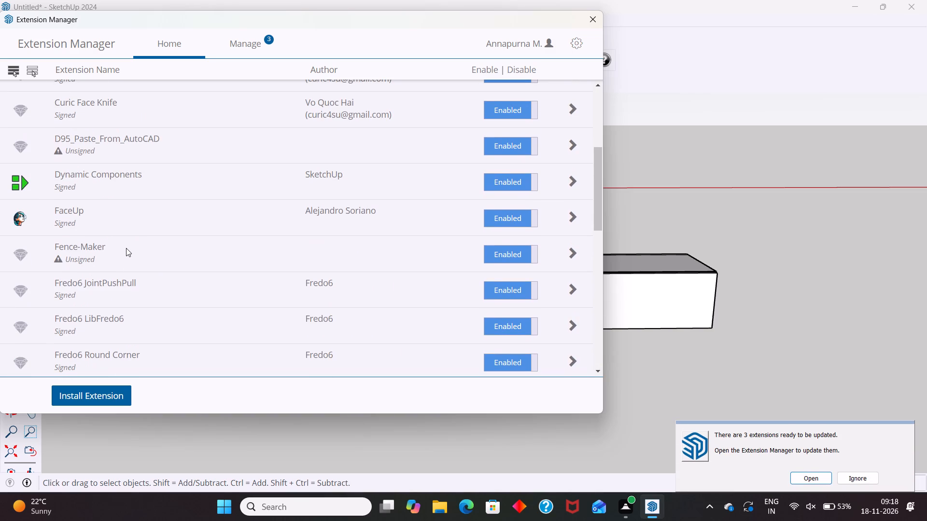
{"action": "scroll", "coordinate": [127, 247], "scroll_direction": "down", "scroll_amount": 4}
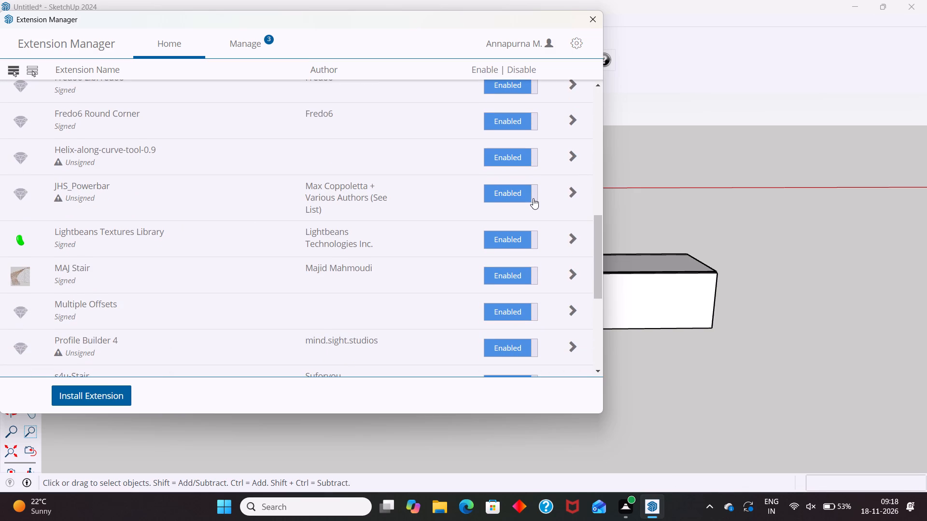
{"action": "left_click", "coordinate": [596, 21]}
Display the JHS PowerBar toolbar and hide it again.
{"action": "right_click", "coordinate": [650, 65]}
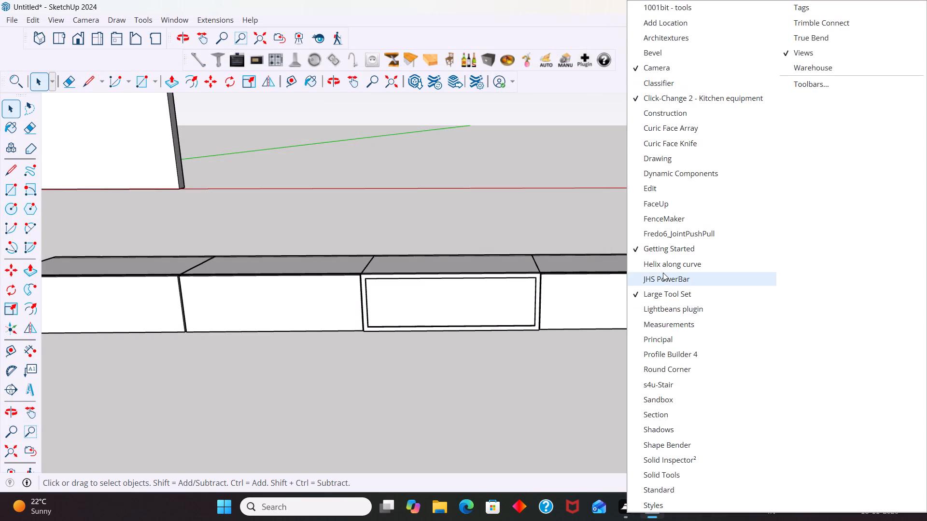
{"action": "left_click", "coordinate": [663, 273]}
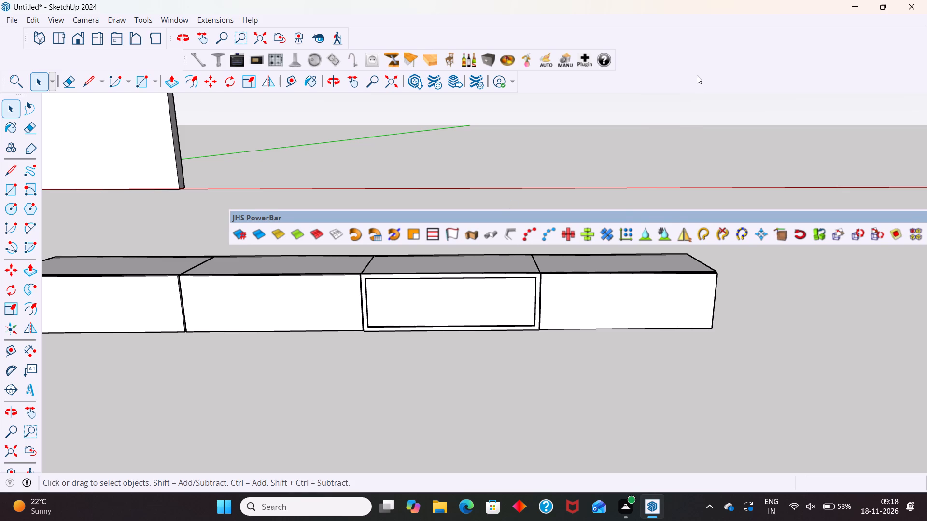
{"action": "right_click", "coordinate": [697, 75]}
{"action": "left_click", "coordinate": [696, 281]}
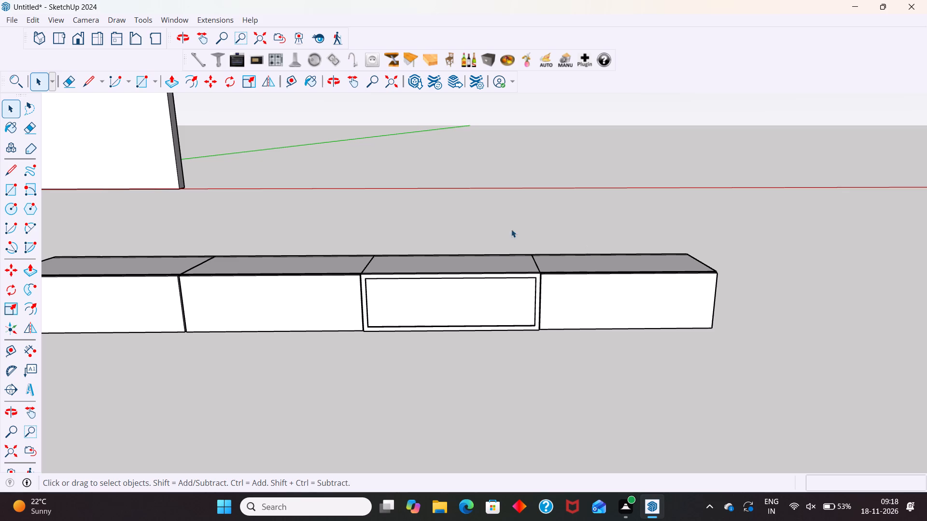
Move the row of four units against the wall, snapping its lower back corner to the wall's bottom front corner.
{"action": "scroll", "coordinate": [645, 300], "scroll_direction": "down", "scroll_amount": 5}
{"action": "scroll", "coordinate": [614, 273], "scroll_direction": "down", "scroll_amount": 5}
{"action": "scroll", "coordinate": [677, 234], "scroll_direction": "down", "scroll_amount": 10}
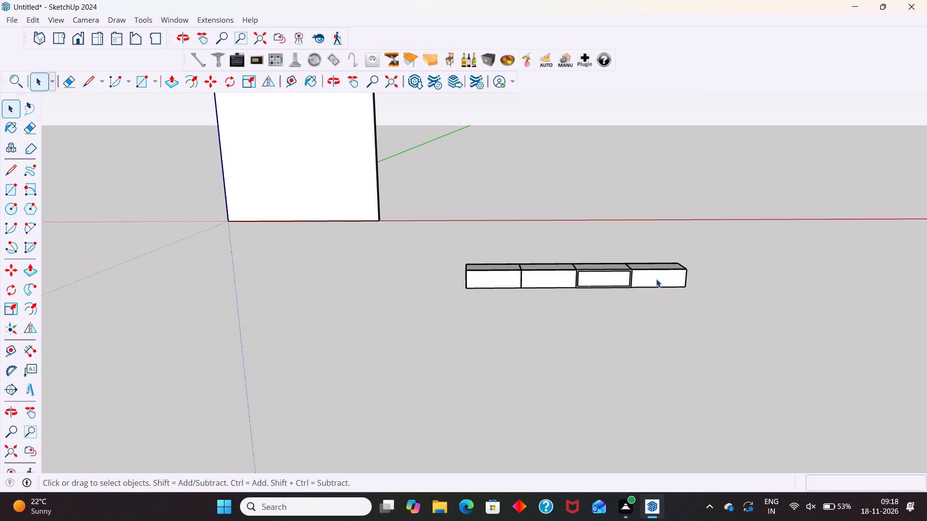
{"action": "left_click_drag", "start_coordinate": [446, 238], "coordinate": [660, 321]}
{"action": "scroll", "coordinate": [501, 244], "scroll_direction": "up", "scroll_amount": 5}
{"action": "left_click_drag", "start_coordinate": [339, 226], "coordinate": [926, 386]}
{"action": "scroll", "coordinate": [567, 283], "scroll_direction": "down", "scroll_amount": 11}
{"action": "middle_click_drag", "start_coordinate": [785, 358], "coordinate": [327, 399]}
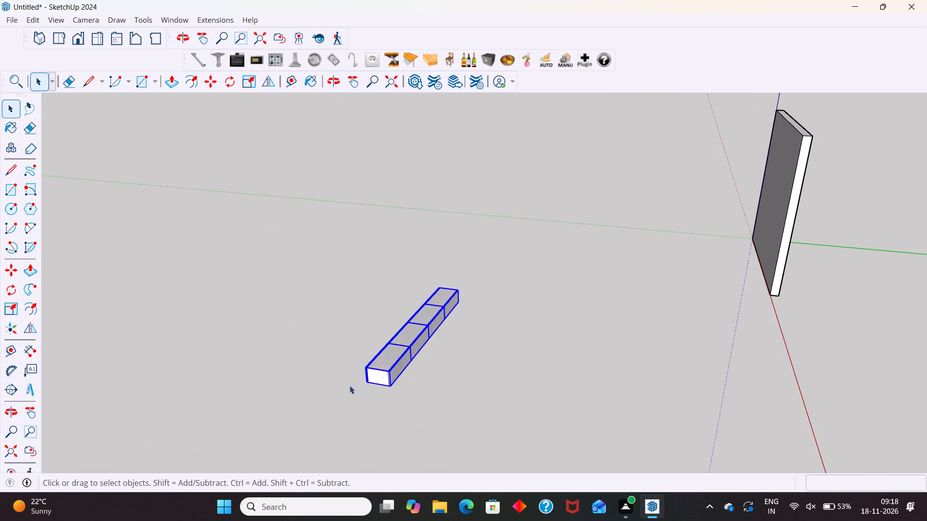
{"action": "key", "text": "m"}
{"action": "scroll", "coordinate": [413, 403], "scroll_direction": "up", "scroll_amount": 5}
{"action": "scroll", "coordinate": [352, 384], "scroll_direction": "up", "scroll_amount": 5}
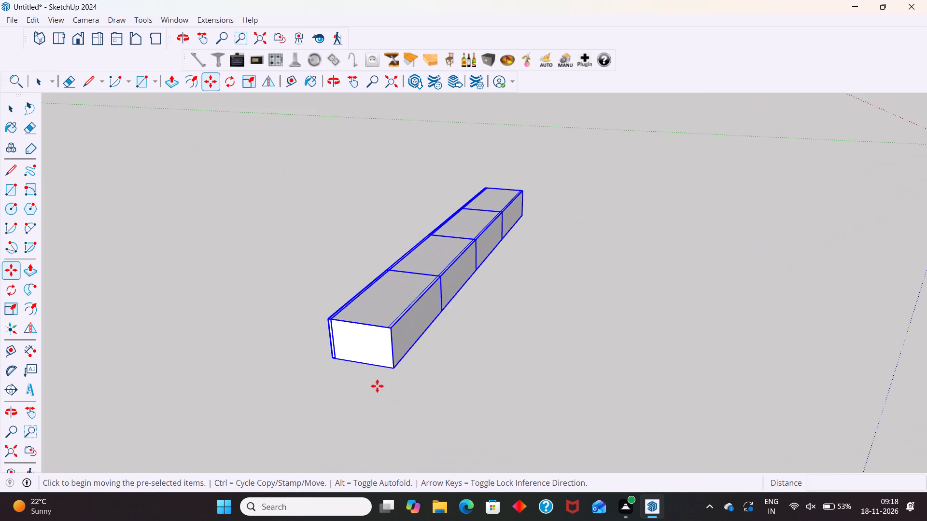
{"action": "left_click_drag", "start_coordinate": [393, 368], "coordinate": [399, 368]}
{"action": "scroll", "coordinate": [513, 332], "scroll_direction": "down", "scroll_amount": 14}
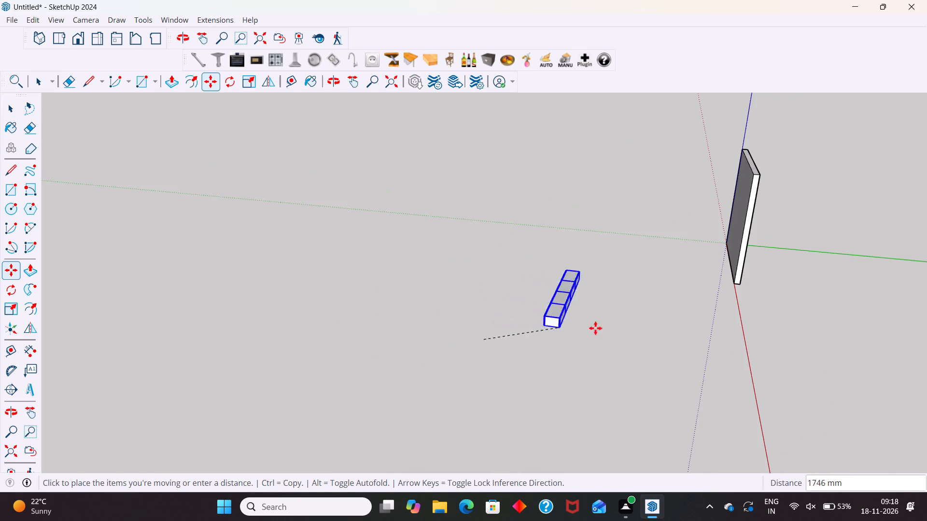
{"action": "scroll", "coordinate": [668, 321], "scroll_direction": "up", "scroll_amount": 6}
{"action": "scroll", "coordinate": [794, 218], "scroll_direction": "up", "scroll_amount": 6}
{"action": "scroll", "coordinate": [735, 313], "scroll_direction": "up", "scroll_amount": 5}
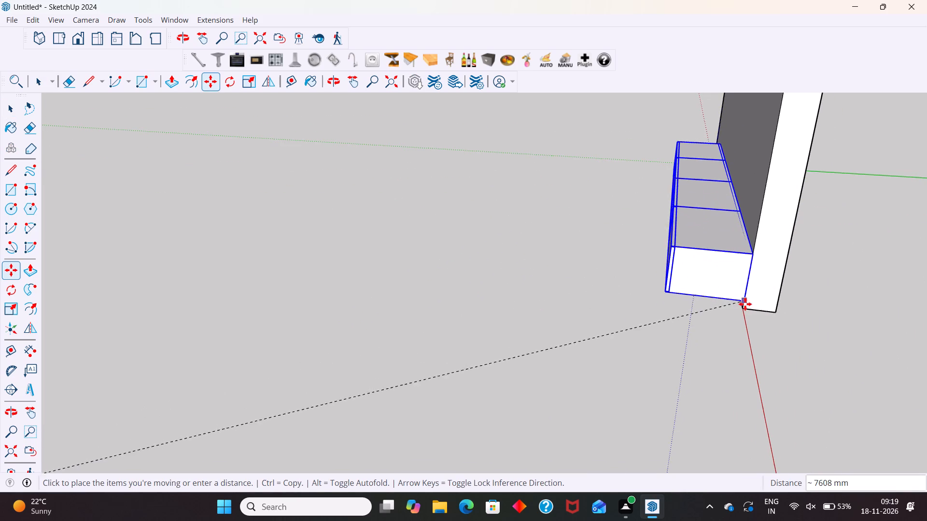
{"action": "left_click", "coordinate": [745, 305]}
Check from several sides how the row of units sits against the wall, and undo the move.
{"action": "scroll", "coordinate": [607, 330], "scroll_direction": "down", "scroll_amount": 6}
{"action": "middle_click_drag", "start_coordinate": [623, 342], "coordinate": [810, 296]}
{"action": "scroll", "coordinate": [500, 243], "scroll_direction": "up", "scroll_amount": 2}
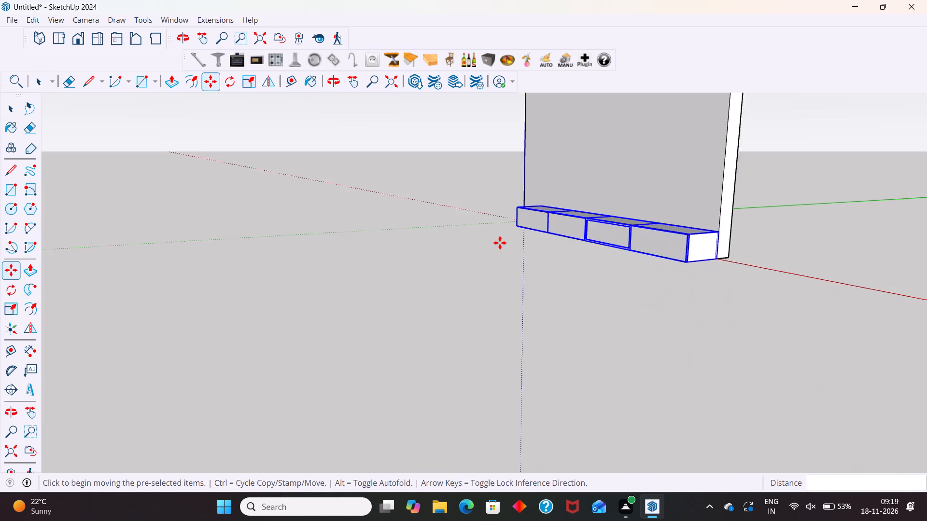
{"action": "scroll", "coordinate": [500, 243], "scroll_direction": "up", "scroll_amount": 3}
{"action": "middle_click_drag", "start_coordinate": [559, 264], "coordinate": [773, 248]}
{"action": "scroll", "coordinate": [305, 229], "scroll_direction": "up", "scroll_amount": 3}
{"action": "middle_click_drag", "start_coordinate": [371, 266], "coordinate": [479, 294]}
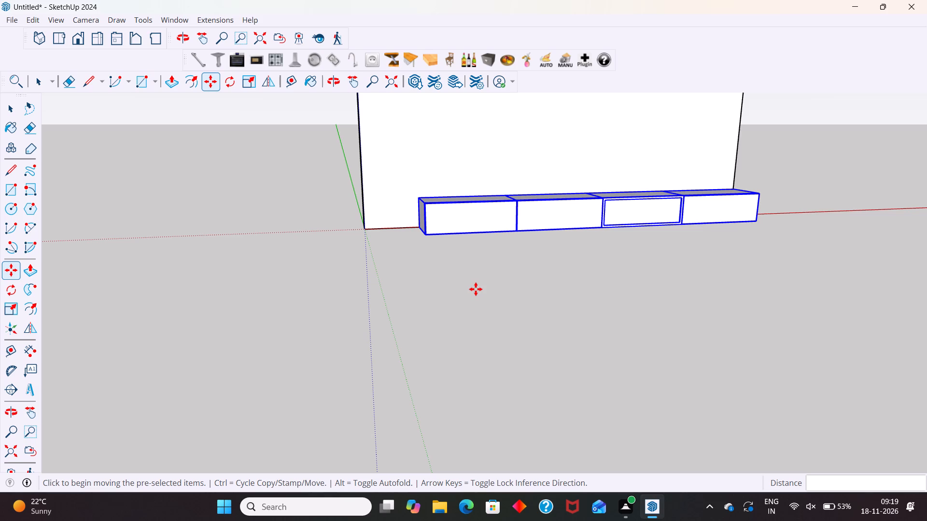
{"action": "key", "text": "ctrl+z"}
Delete the selected row of four units.
{"action": "key", "text": "space"}
{"action": "scroll", "coordinate": [292, 264], "scroll_direction": "down", "scroll_amount": 11}
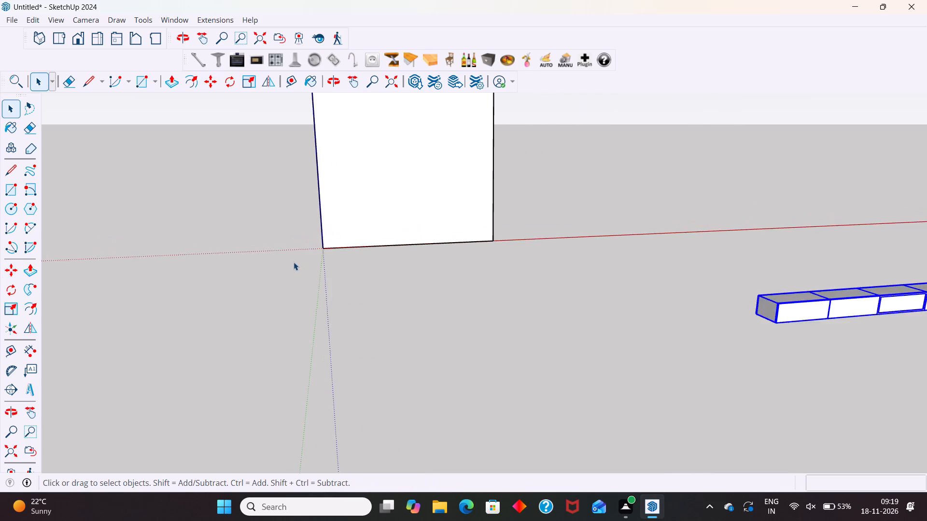
{"action": "scroll", "coordinate": [294, 262], "scroll_direction": "down", "scroll_amount": 8}
{"action": "key", "text": "Delete"}
Create a new empty group and draw a 3455 × 362 mm rectangle inside it on the ground in front of the wall.
{"action": "scroll", "coordinate": [371, 287], "scroll_direction": "down", "scroll_amount": 5}
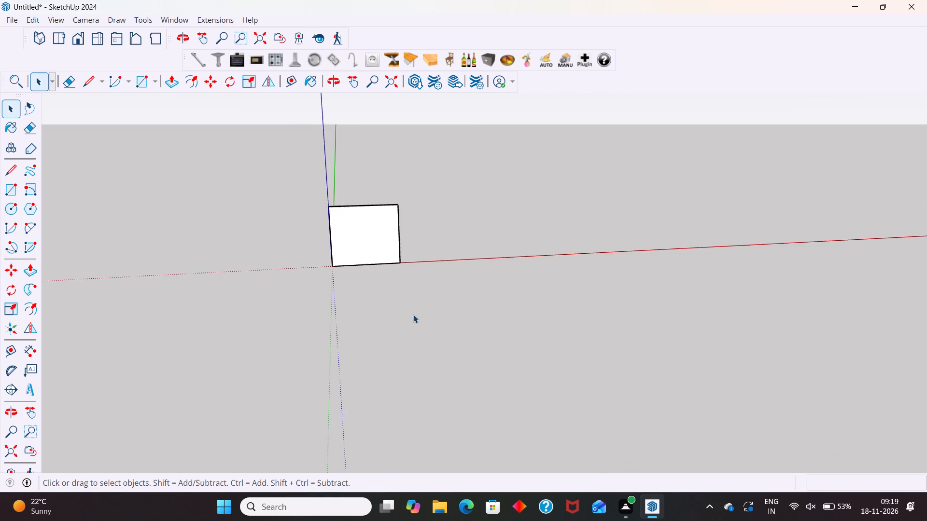
{"action": "right_click", "coordinate": [407, 310]}
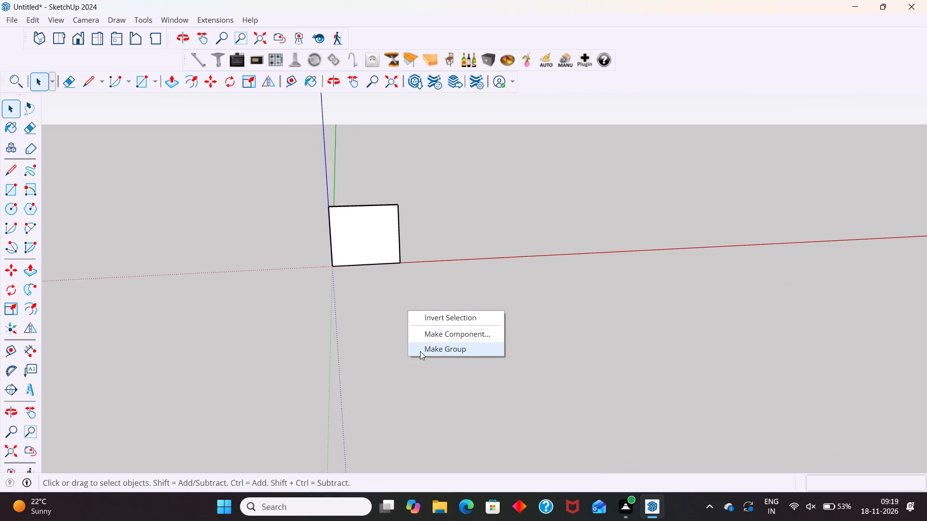
{"action": "left_click", "coordinate": [420, 351]}
{"action": "key", "text": "r"}
{"action": "left_click_drag", "start_coordinate": [382, 327], "coordinate": [388, 334]}
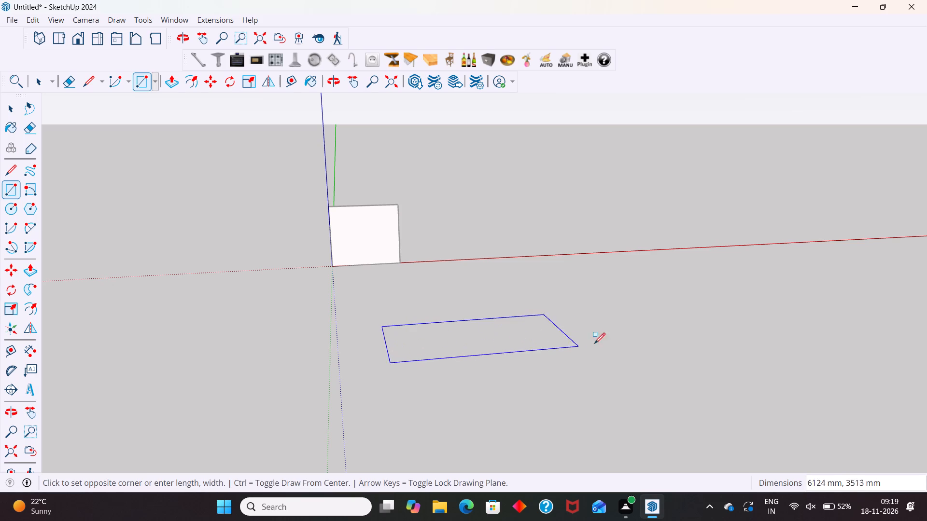
{"action": "key", "text": "3"}
{"action": "key", "text": "4"}
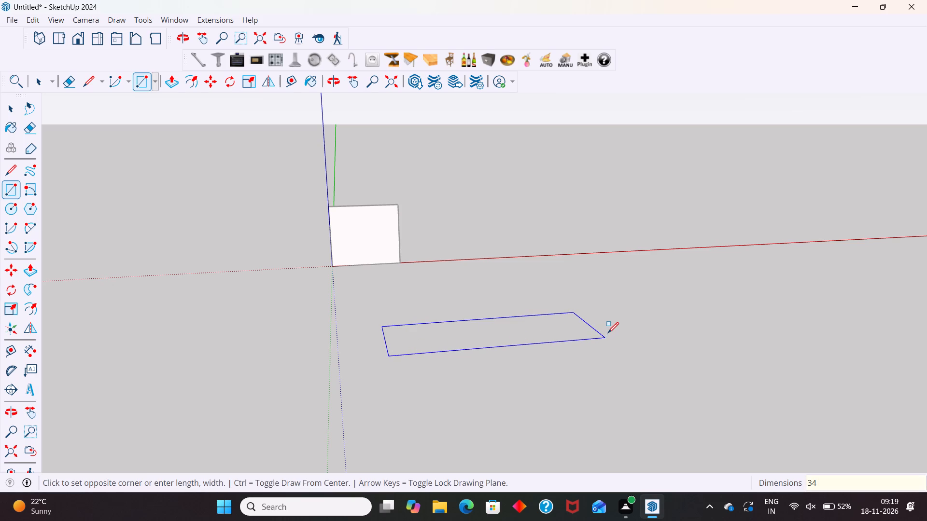
{"action": "type", "text": "66"}
{"action": "key", "text": "BackSpace"}
{"action": "key", "text": "BackSpace"}
{"action": "type", "text": "55"}
{"action": "key", "text": "comma"}
{"action": "type", "text": "36"}
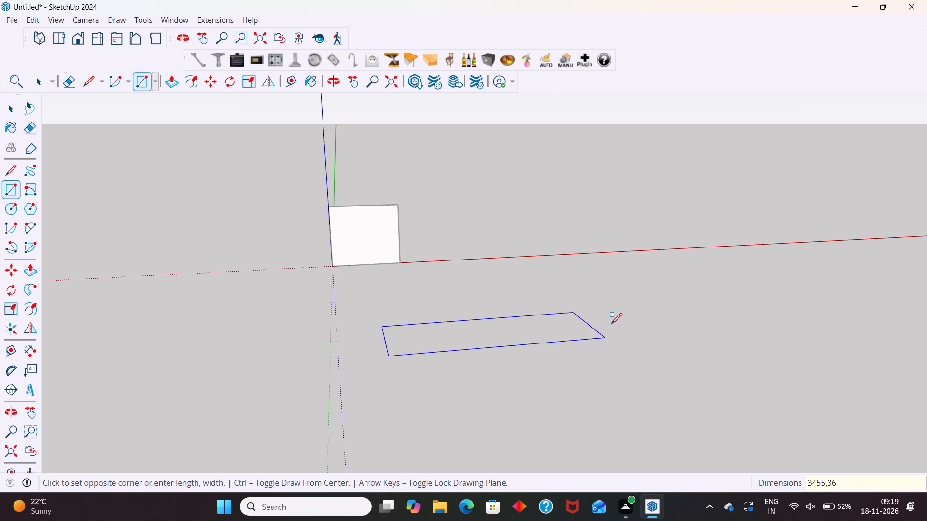
{"action": "key", "text": "2"}
{"action": "key", "text": "Return"}
{"action": "key", "text": "space"}
Push/Pull the rectangle up 250 mm into a solid box and leave the group's editing mode.
{"action": "scroll", "coordinate": [418, 331], "scroll_direction": "up", "scroll_amount": 5}
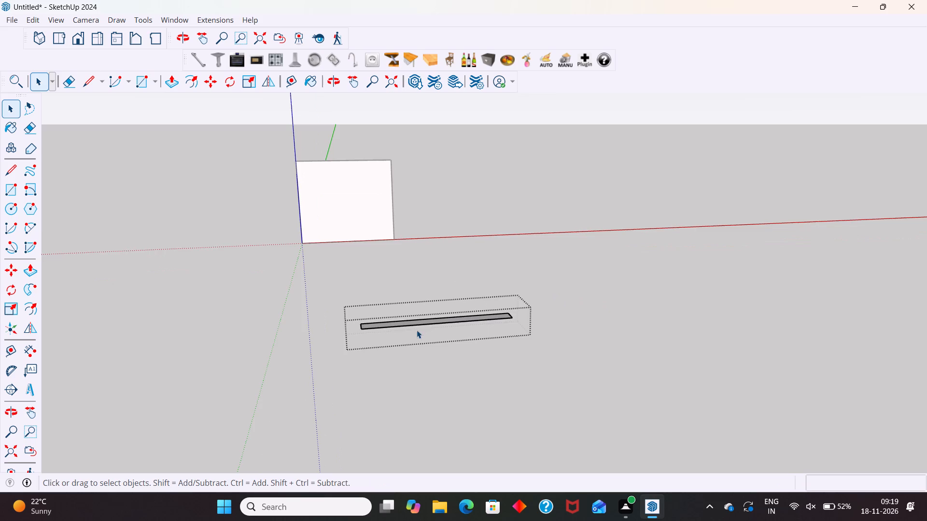
{"action": "scroll", "coordinate": [423, 320], "scroll_direction": "up", "scroll_amount": 4}
{"action": "middle_click_drag", "start_coordinate": [425, 322], "coordinate": [381, 383]}
{"action": "scroll", "coordinate": [362, 379], "scroll_direction": "up", "scroll_amount": 5}
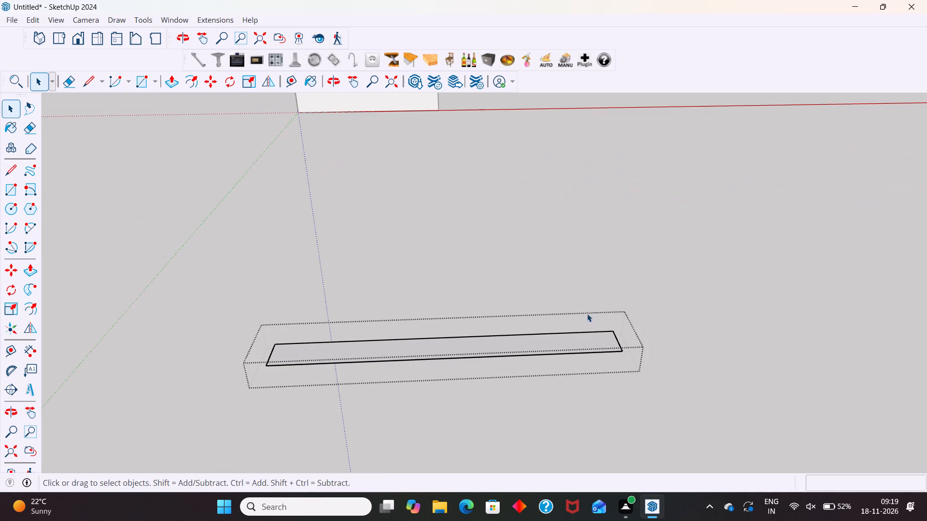
{"action": "middle_click_drag", "start_coordinate": [646, 310], "coordinate": [631, 368]}
{"action": "double_click", "coordinate": [456, 420]}
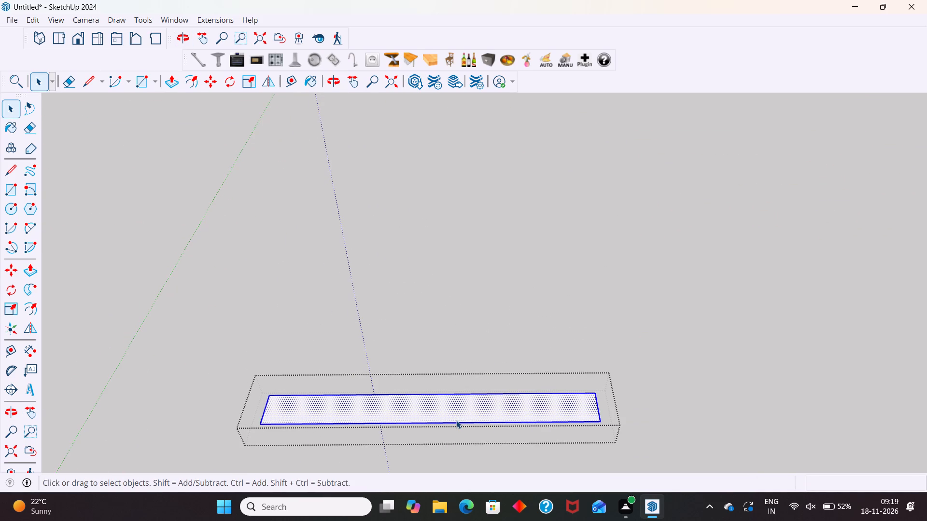
{"action": "scroll", "coordinate": [702, 315], "scroll_direction": "down", "scroll_amount": 4}
{"action": "key", "text": "p"}
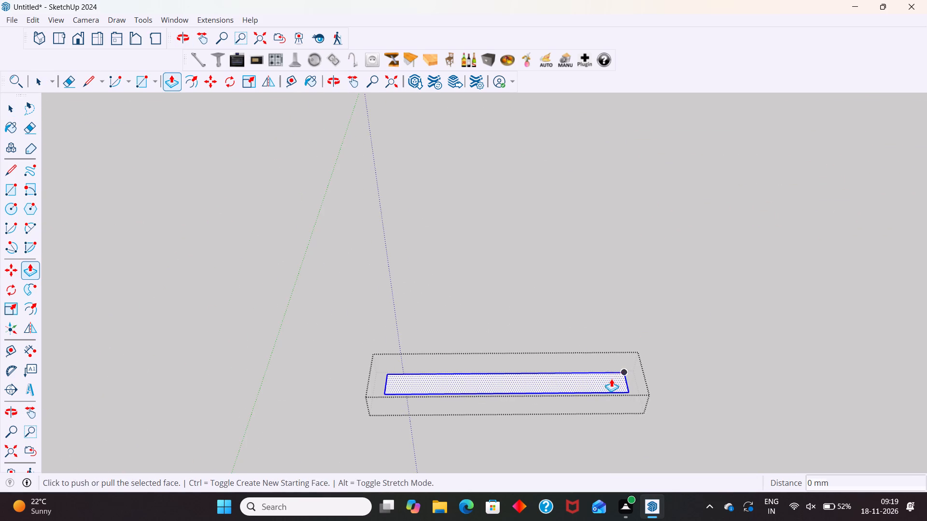
{"action": "left_click", "coordinate": [611, 379]}
{"action": "key", "text": "2"}
{"action": "type", "text": "50"}
{"action": "key", "text": "Return"}
{"action": "key", "text": "space"}
{"action": "scroll", "coordinate": [685, 388], "scroll_direction": "down", "scroll_amount": 5}
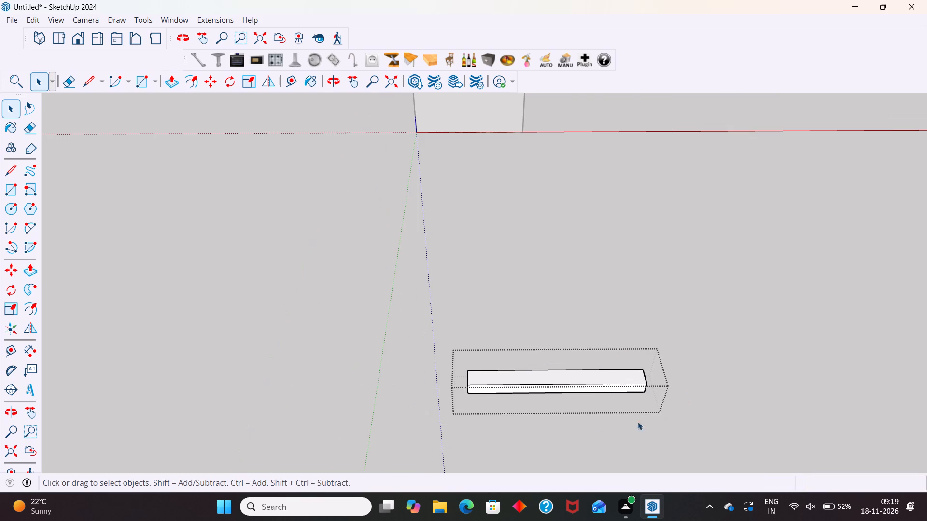
{"action": "left_click", "coordinate": [549, 443]}
{"action": "middle_click_drag", "start_coordinate": [536, 394], "coordinate": [542, 258]}
{"action": "scroll", "coordinate": [678, 315], "scroll_direction": "up", "scroll_amount": 5}
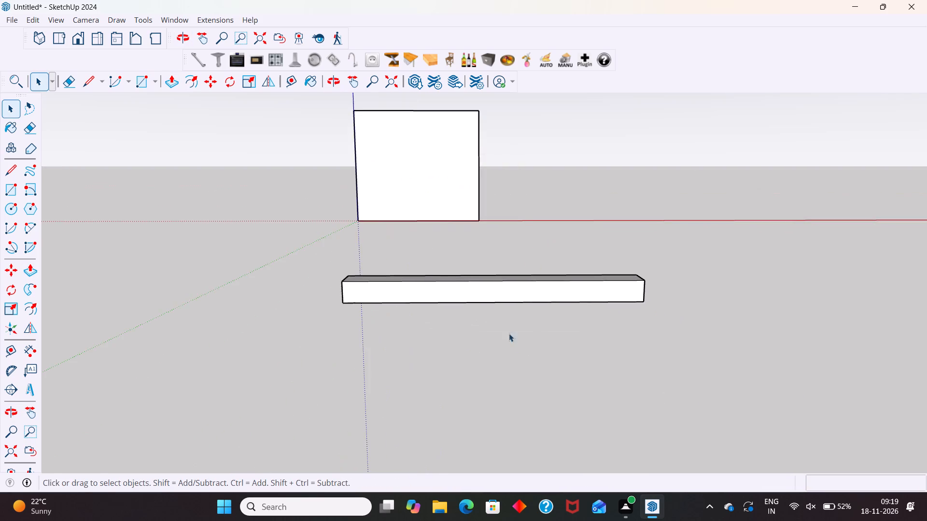
Open the long box group for editing and select its upper front edge.
{"action": "scroll", "coordinate": [504, 329], "scroll_direction": "up", "scroll_amount": 4}
{"action": "left_click", "coordinate": [525, 257]}
{"action": "triple_click", "coordinate": [525, 257]}
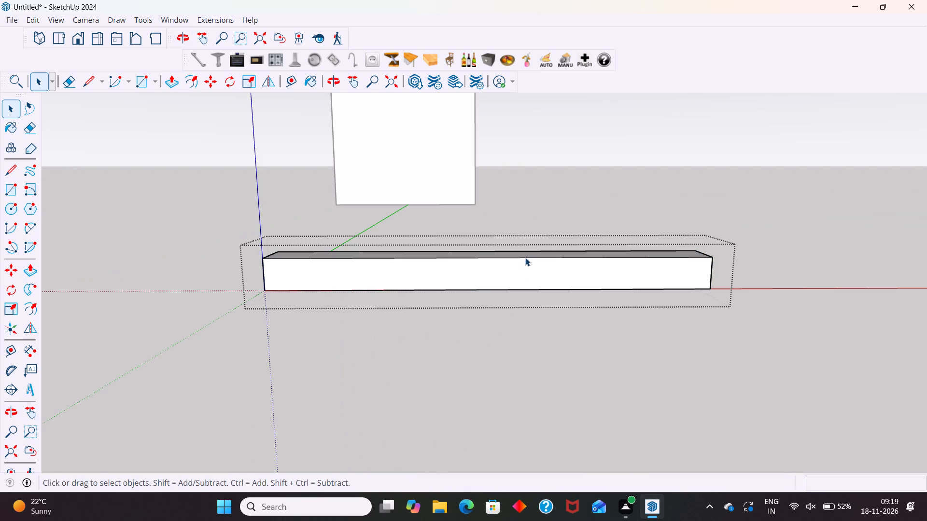
{"action": "left_click", "coordinate": [525, 258]}
{"action": "left_click", "coordinate": [525, 258]}
{"action": "scroll", "coordinate": [523, 259], "scroll_direction": "up", "scroll_amount": 4}
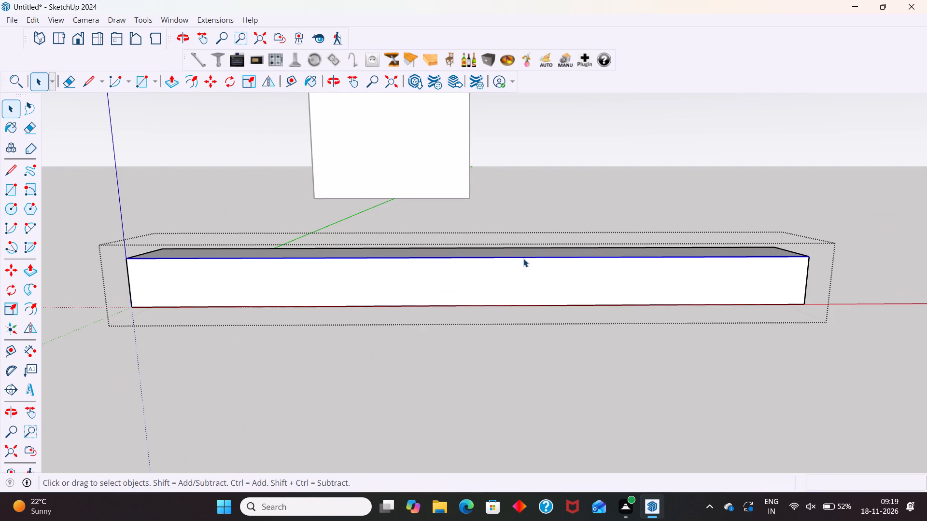
{"action": "right_click", "coordinate": [523, 256]}
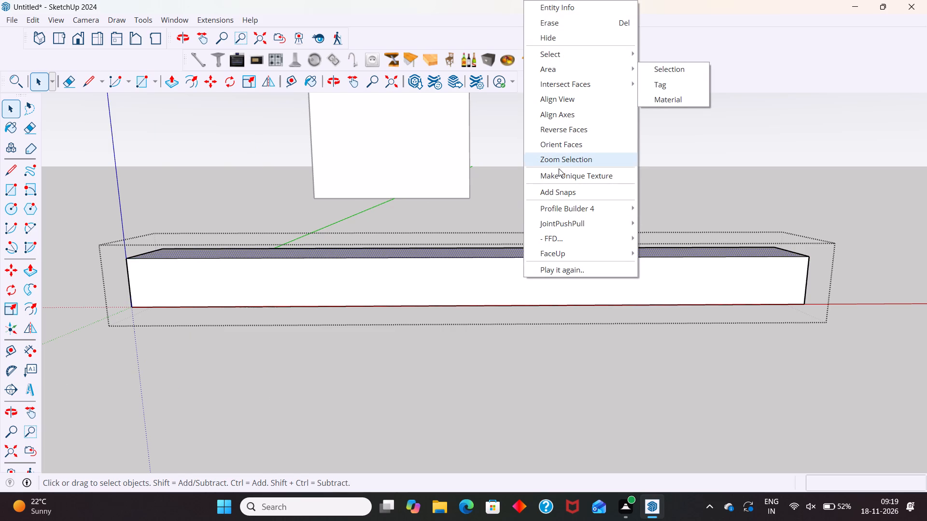
{"action": "left_click", "coordinate": [438, 263]}
{"action": "left_click", "coordinate": [443, 257]}
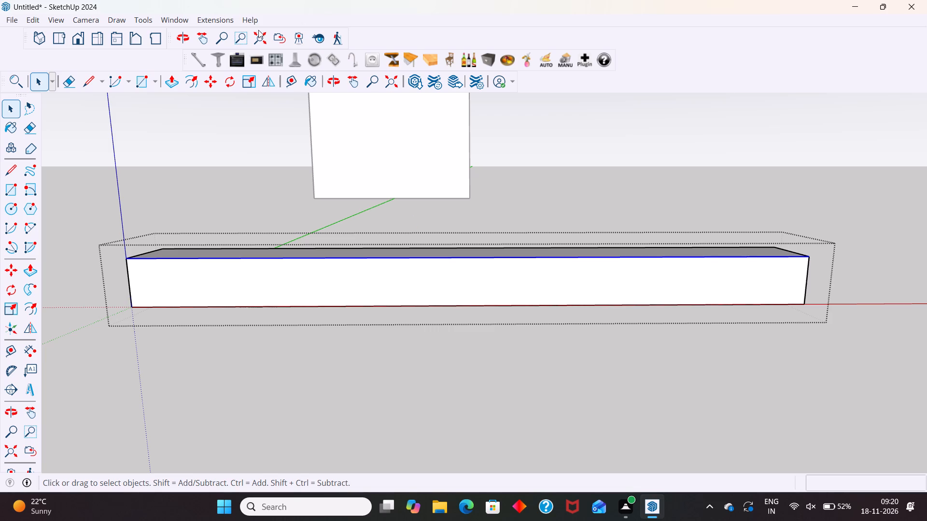
Look through the installed extensions in the Extension Manager and check its loading policy setting.
{"action": "left_click", "coordinate": [217, 15]}
{"action": "left_click", "coordinate": [238, 46]}
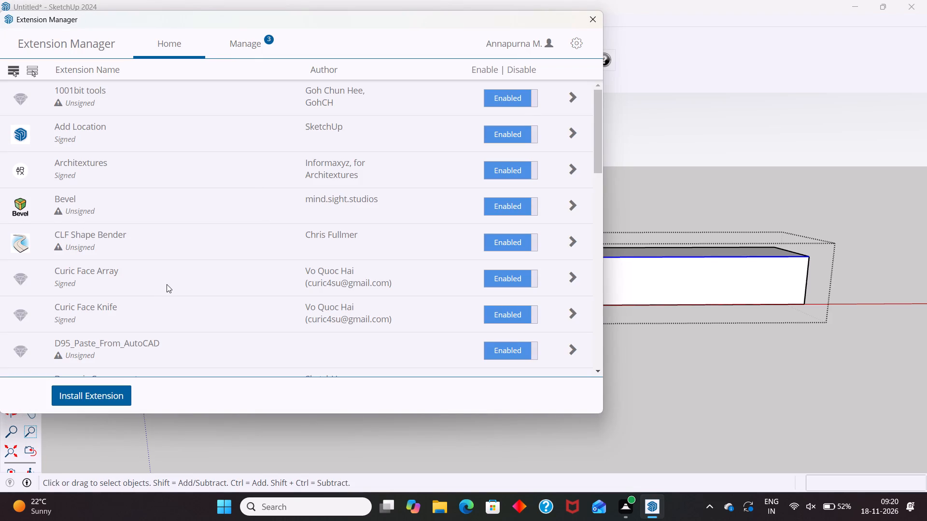
{"action": "scroll", "coordinate": [168, 285], "scroll_direction": "down", "scroll_amount": 5}
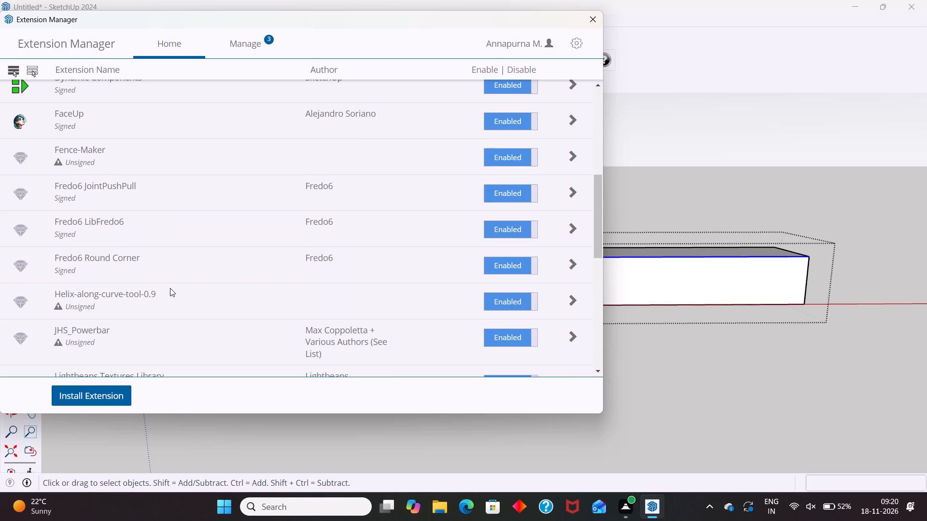
{"action": "scroll", "coordinate": [170, 288], "scroll_direction": "down", "scroll_amount": 7}
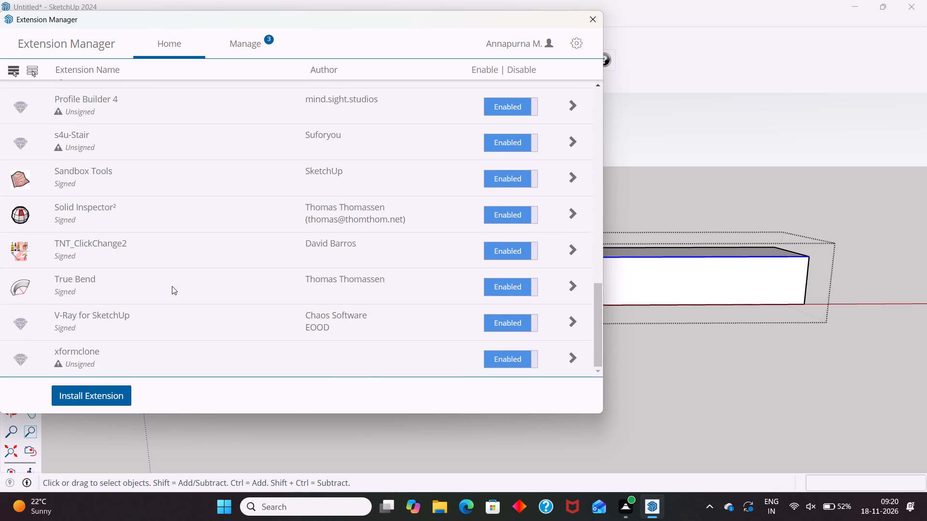
{"action": "scroll", "coordinate": [172, 286], "scroll_direction": "down", "scroll_amount": 6}
{"action": "scroll", "coordinate": [372, 267], "scroll_direction": "up", "scroll_amount": 2}
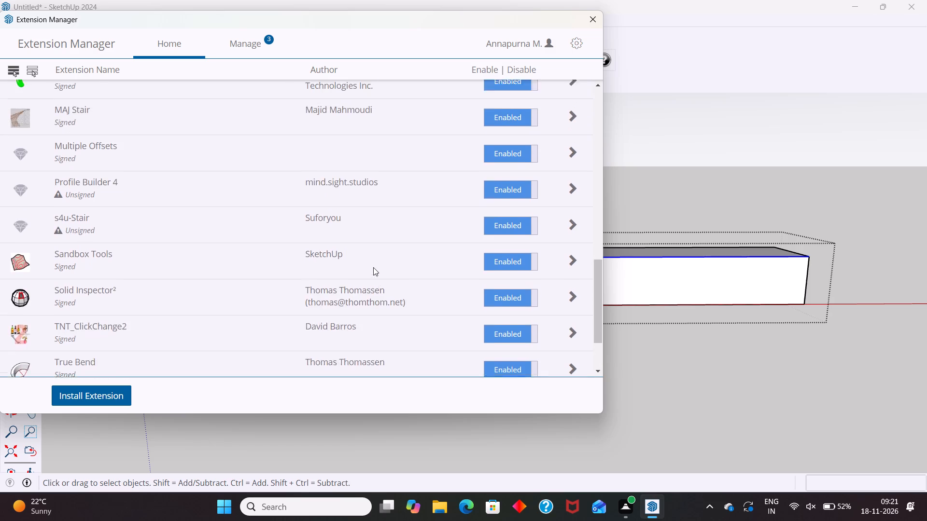
{"action": "scroll", "coordinate": [373, 267], "scroll_direction": "up", "scroll_amount": 5}
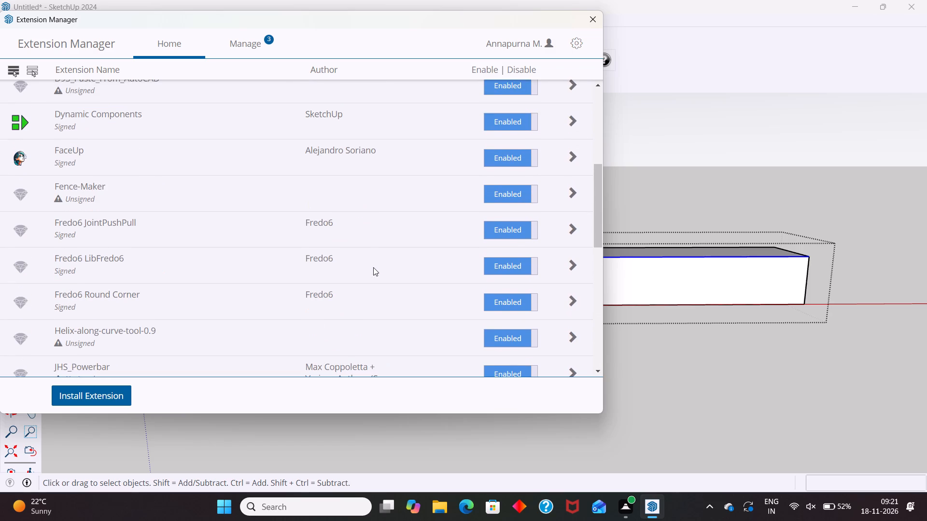
{"action": "scroll", "coordinate": [373, 268], "scroll_direction": "up", "scroll_amount": 14}
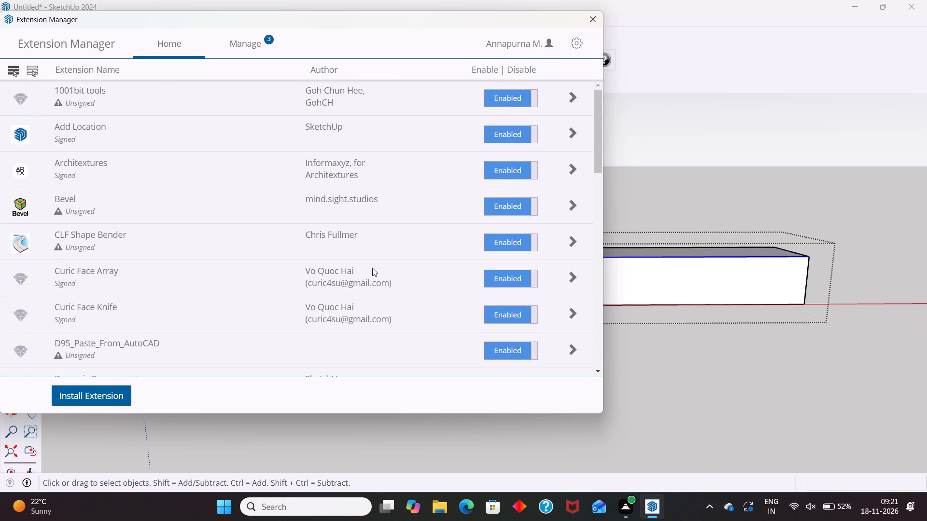
{"action": "scroll", "coordinate": [372, 268], "scroll_direction": "up", "scroll_amount": 5}
{"action": "left_click", "coordinate": [575, 45]}
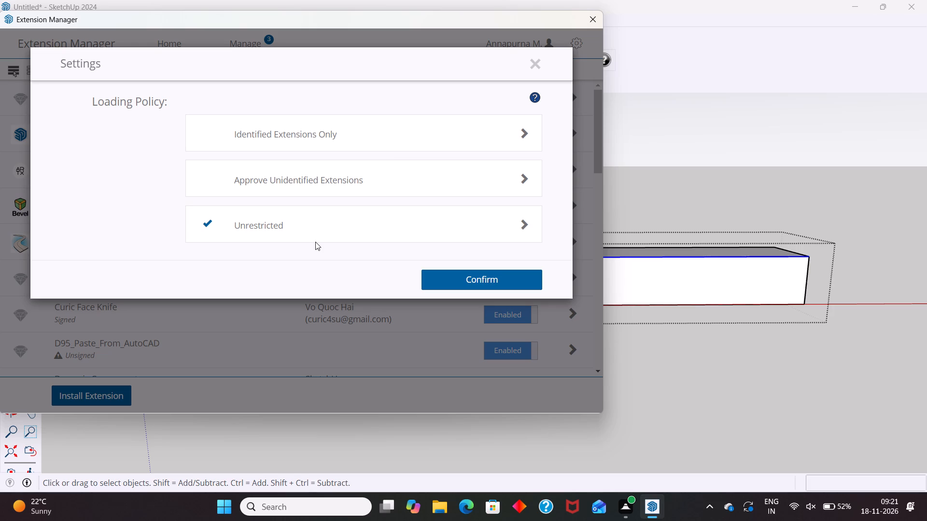
{"action": "left_click", "coordinate": [531, 70]}
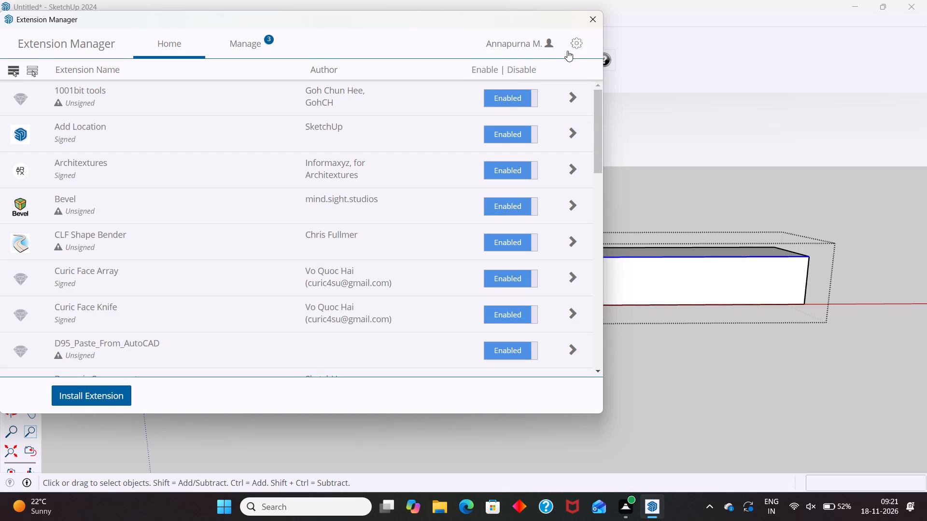
{"action": "left_click", "coordinate": [589, 22]}
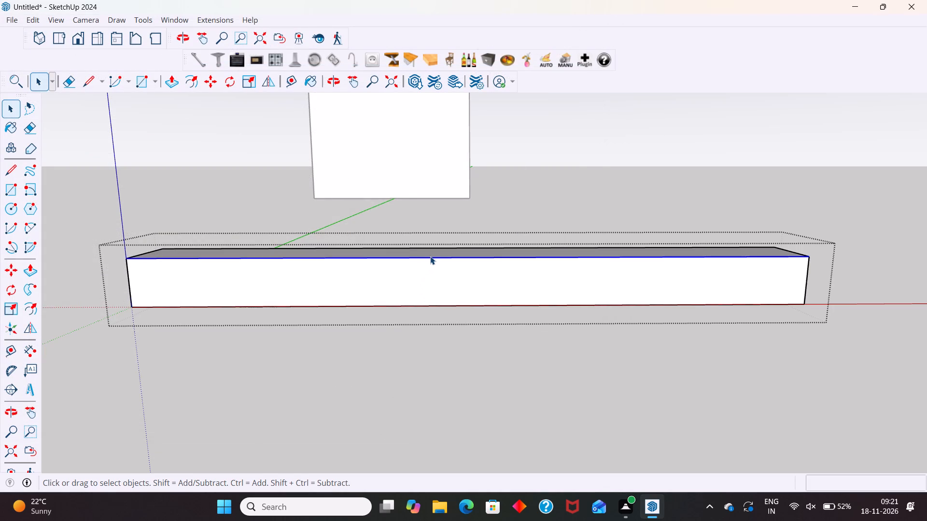
Divide the box's upper front edge into 5 equal segments.
{"action": "right_click", "coordinate": [430, 258]}
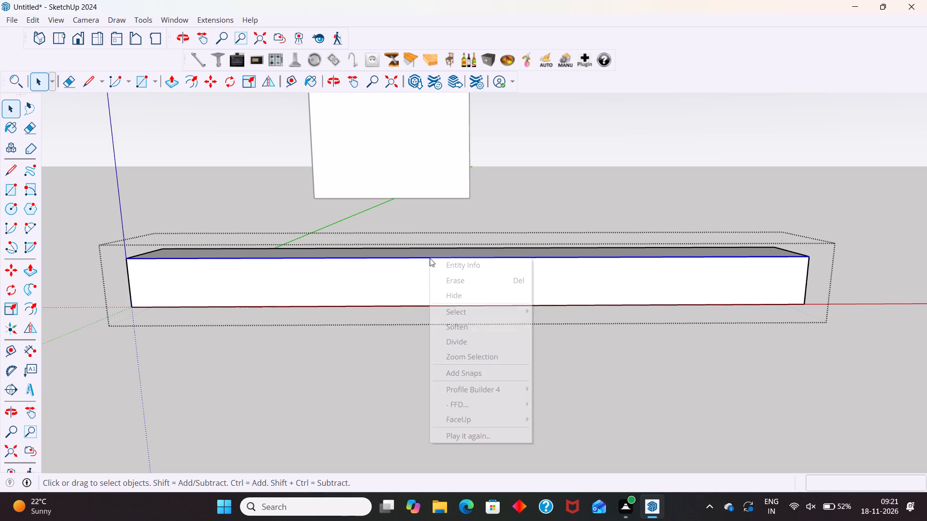
{"action": "left_click", "coordinate": [458, 338]}
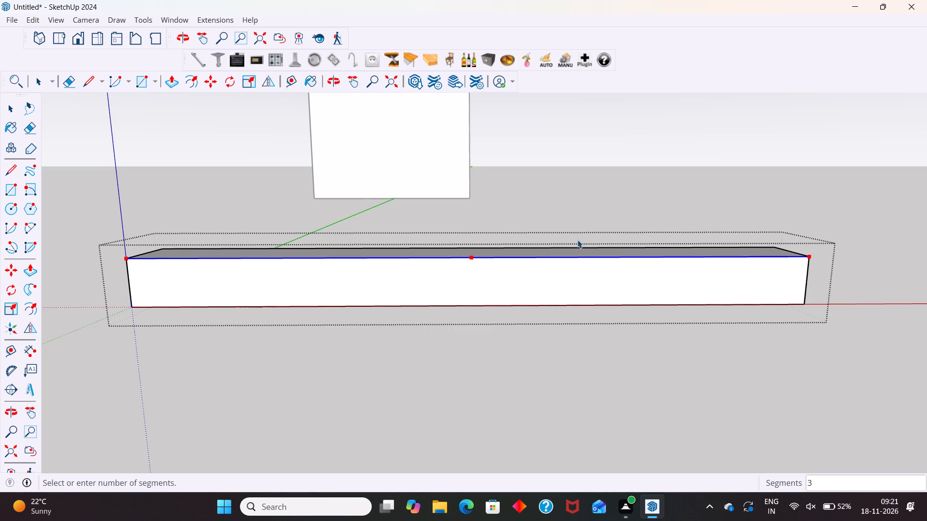
{"action": "key", "text": "5"}
{"action": "key", "text": "Return"}
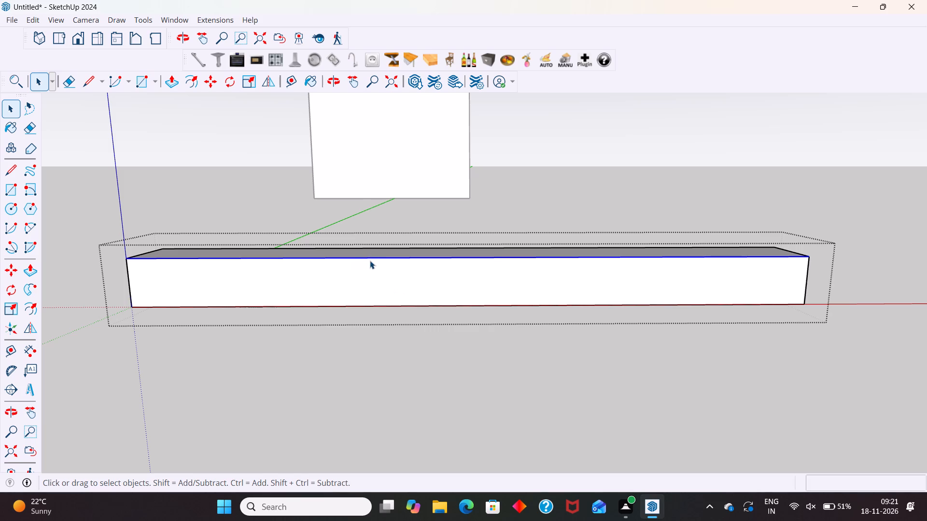
Draw four vertical 250 mm lines down the front face from the division points, splitting it into five equal panels.
{"action": "key", "text": "l"}
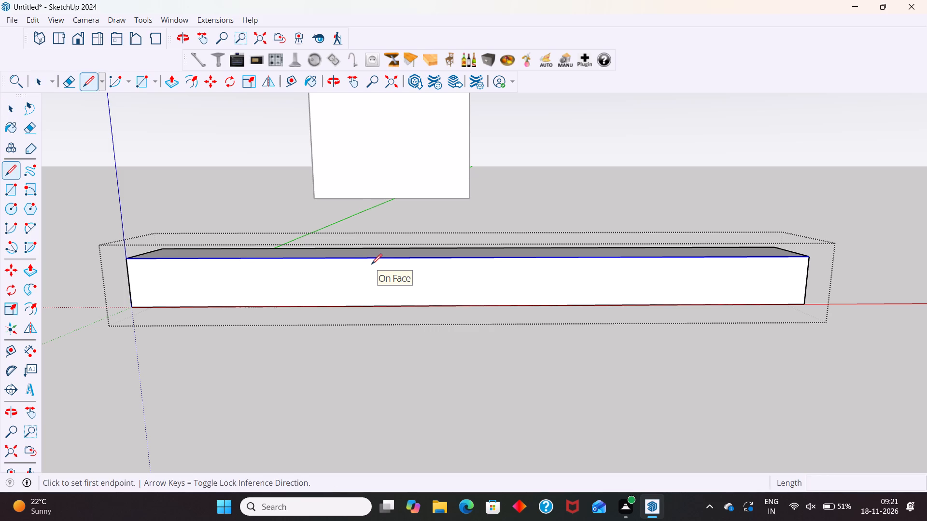
{"action": "key", "text": "Return"}
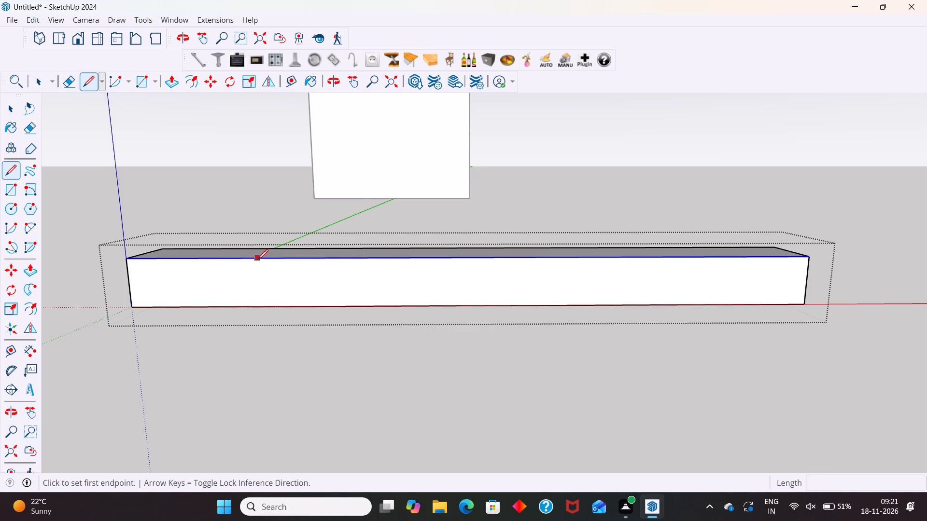
{"action": "left_click", "coordinate": [267, 260]}
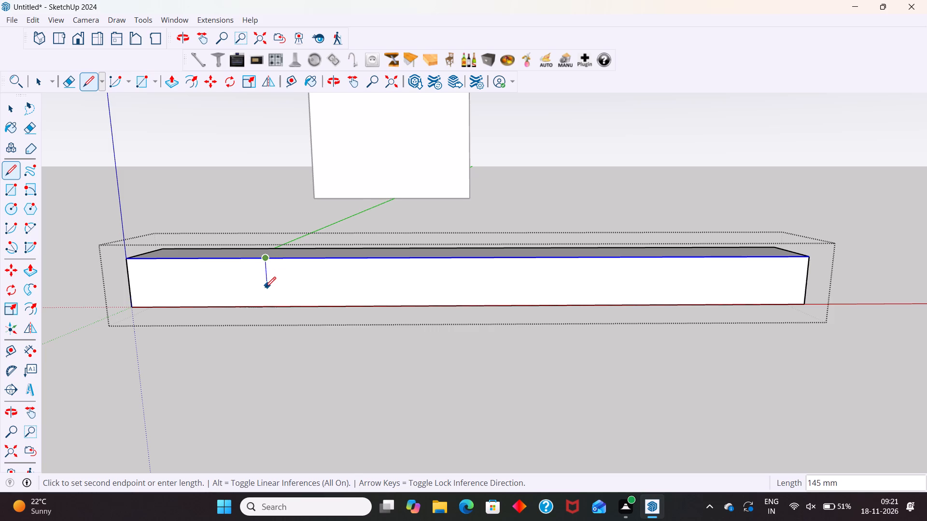
{"action": "left_click", "coordinate": [267, 306]}
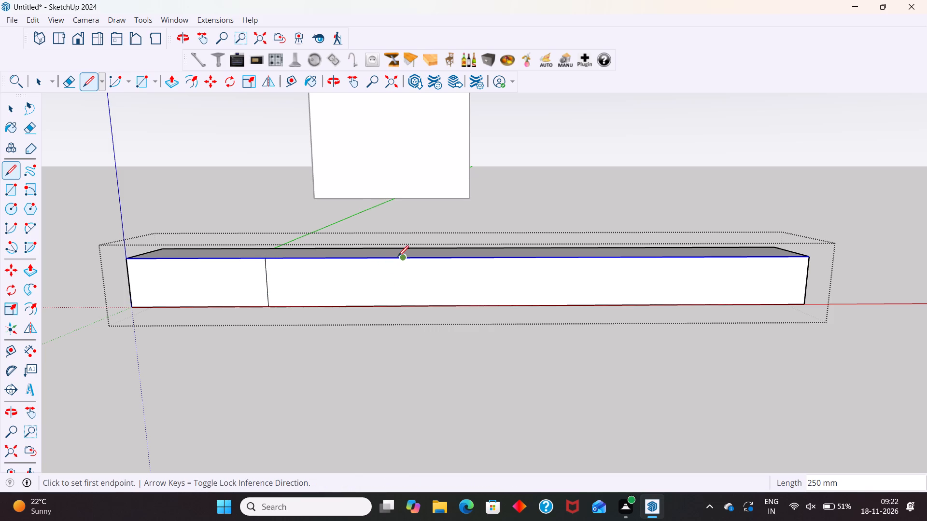
{"action": "left_click_drag", "start_coordinate": [403, 257], "coordinate": [401, 262]}
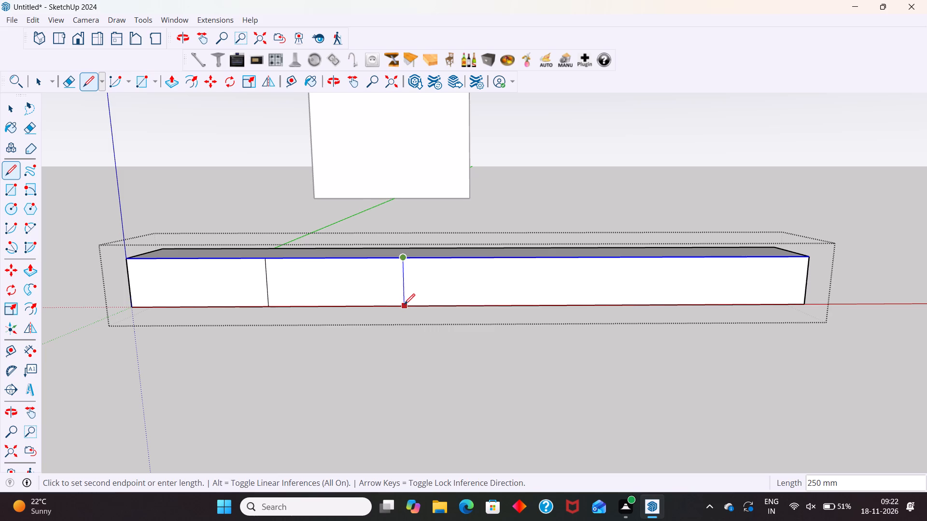
{"action": "left_click", "coordinate": [404, 304]}
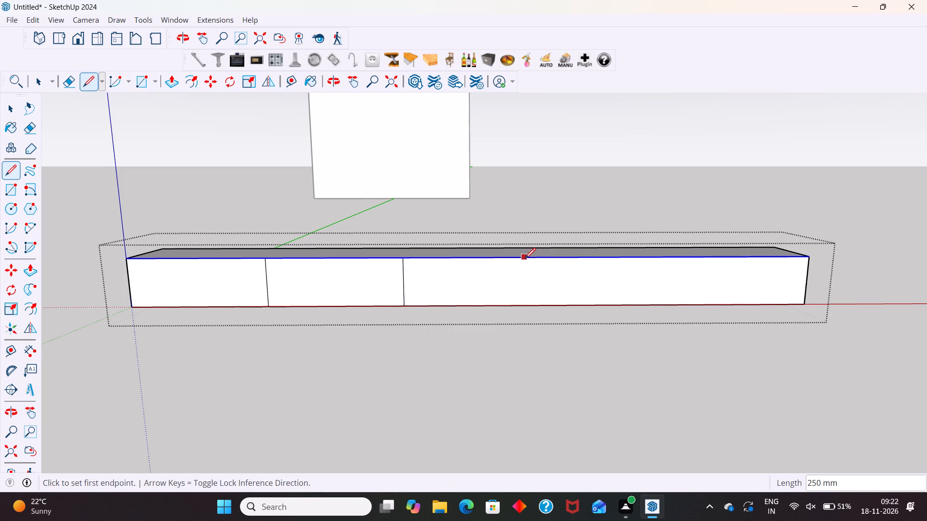
{"action": "left_click_drag", "start_coordinate": [538, 259], "coordinate": [540, 264]}
{"action": "left_click", "coordinate": [538, 302]}
{"action": "left_click_drag", "start_coordinate": [674, 259], "coordinate": [675, 263]}
{"action": "left_click", "coordinate": [673, 303]}
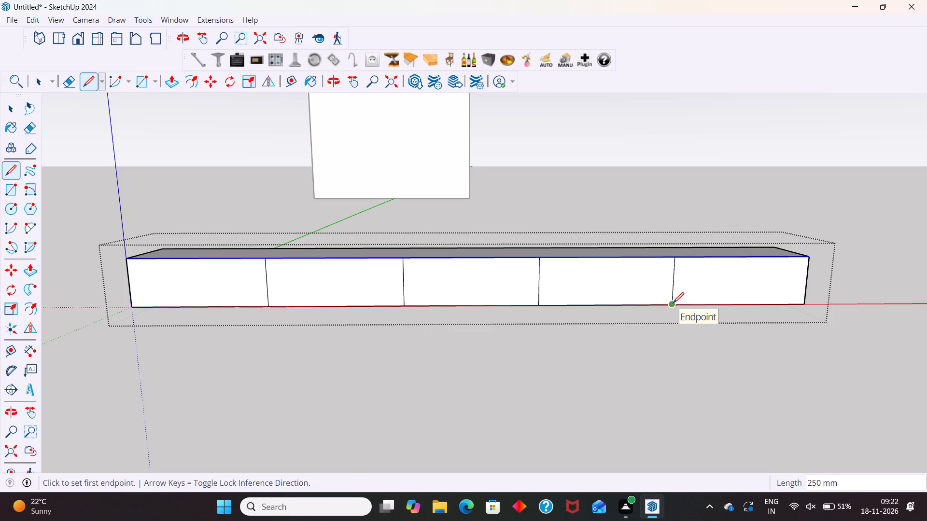
{"action": "key", "text": "space"}
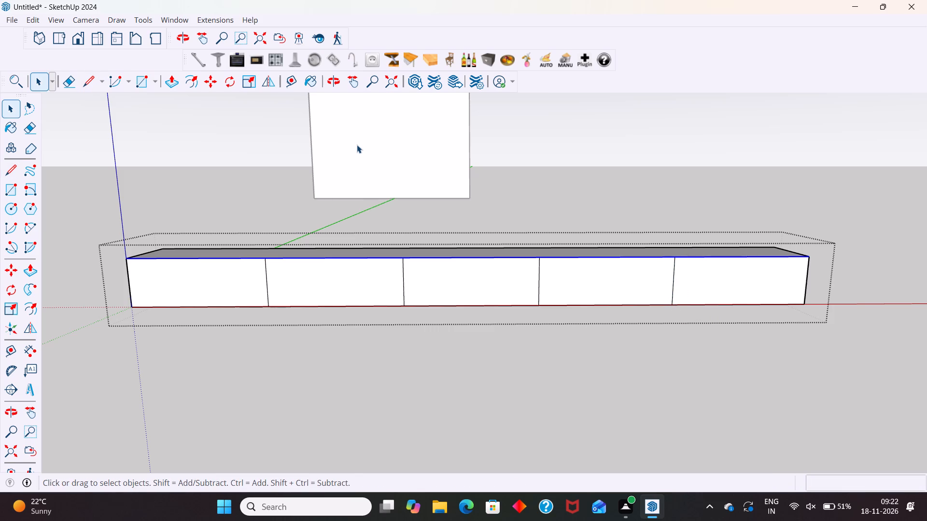
Draw two 362 mm lines straight back across the box's top face from the two leftmost division points.
{"action": "scroll", "coordinate": [347, 159], "scroll_direction": "down", "scroll_amount": 3}
{"action": "scroll", "coordinate": [393, 243], "scroll_direction": "up", "scroll_amount": 5}
{"action": "middle_click_drag", "start_coordinate": [442, 217], "coordinate": [440, 227]}
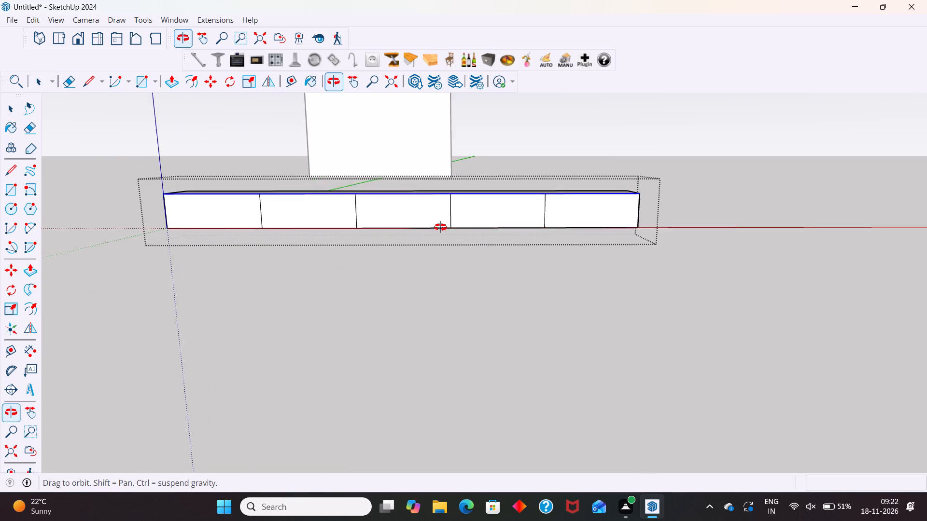
{"action": "middle_click_drag", "start_coordinate": [440, 227], "coordinate": [377, 263]}
{"action": "scroll", "coordinate": [437, 181], "scroll_direction": "up", "scroll_amount": 7}
{"action": "left_click", "coordinate": [447, 249]}
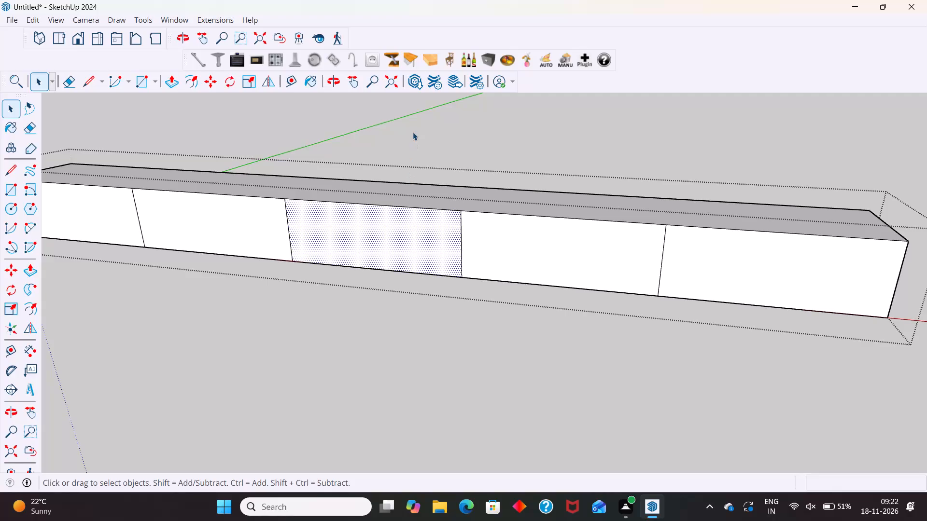
{"action": "scroll", "coordinate": [444, 226], "scroll_direction": "down", "scroll_amount": 4}
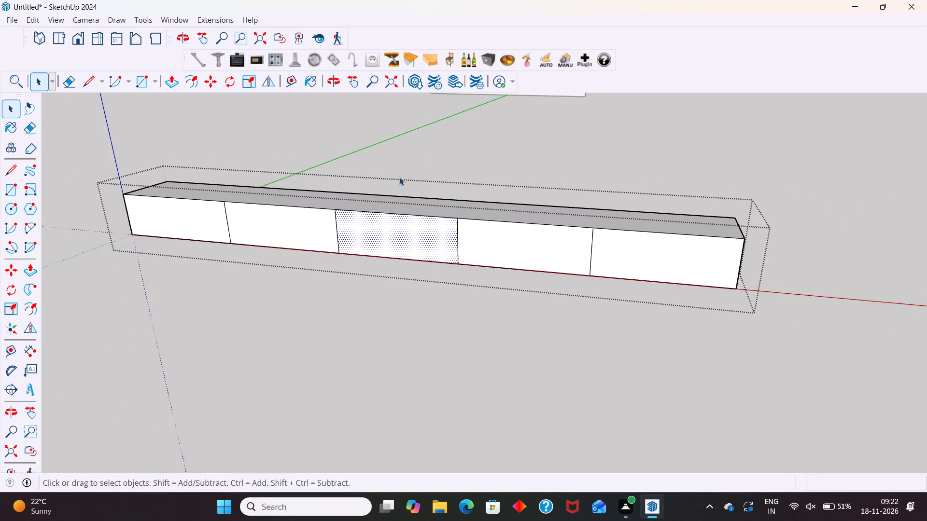
{"action": "scroll", "coordinate": [401, 190], "scroll_direction": "up", "scroll_amount": 1}
{"action": "scroll", "coordinate": [509, 254], "scroll_direction": "down", "scroll_amount": 3}
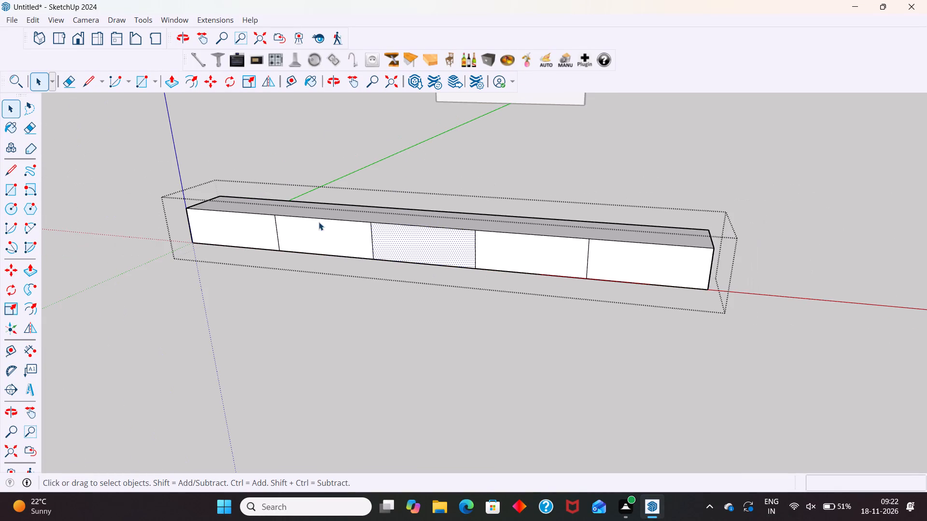
{"action": "scroll", "coordinate": [264, 190], "scroll_direction": "up", "scroll_amount": 7}
{"action": "middle_click_drag", "start_coordinate": [325, 220], "coordinate": [318, 245]}
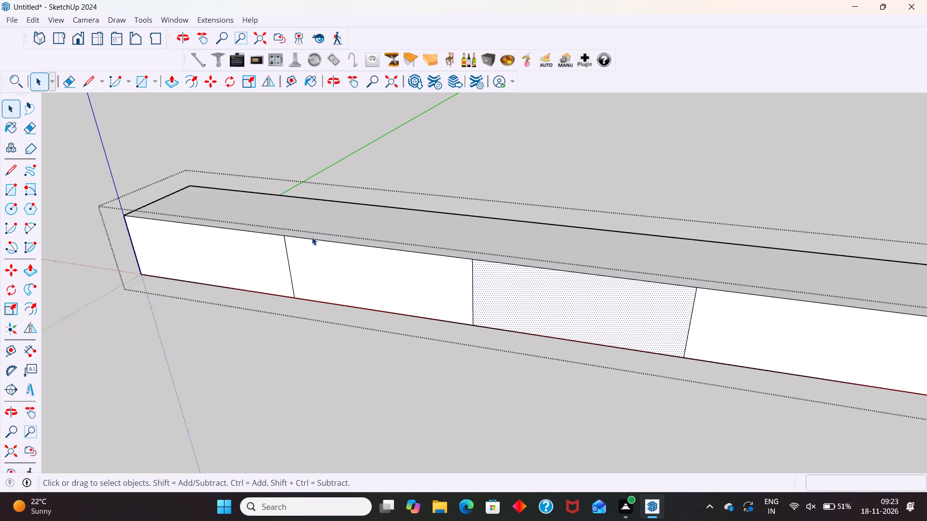
{"action": "key", "text": "l"}
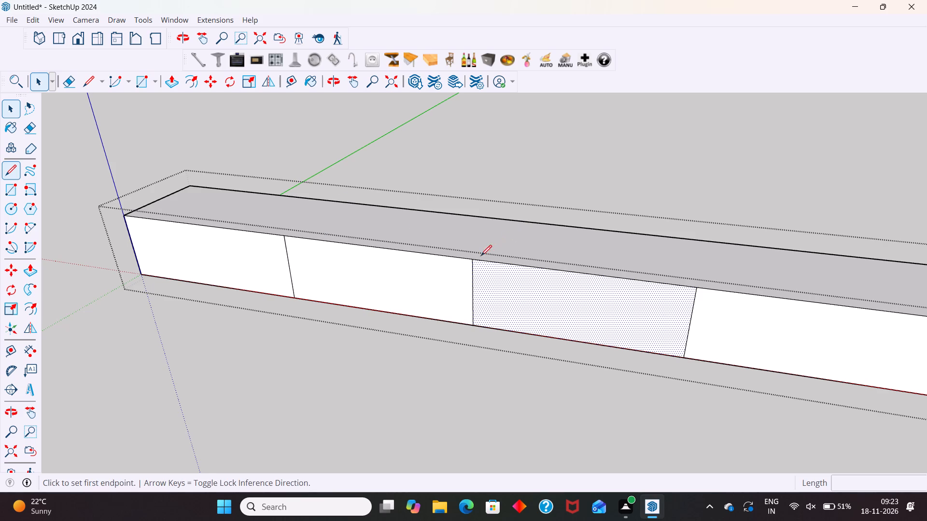
{"action": "left_click", "coordinate": [476, 259]}
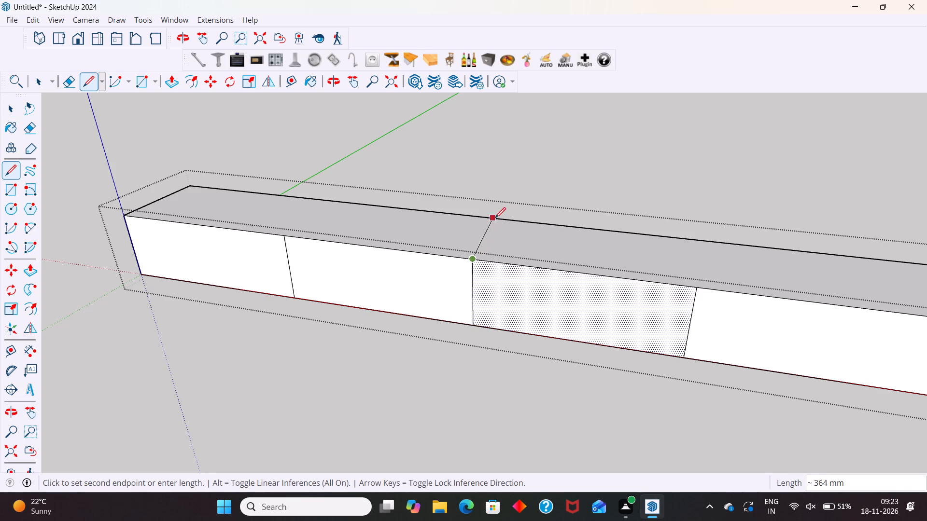
{"action": "left_click", "coordinate": [500, 219]}
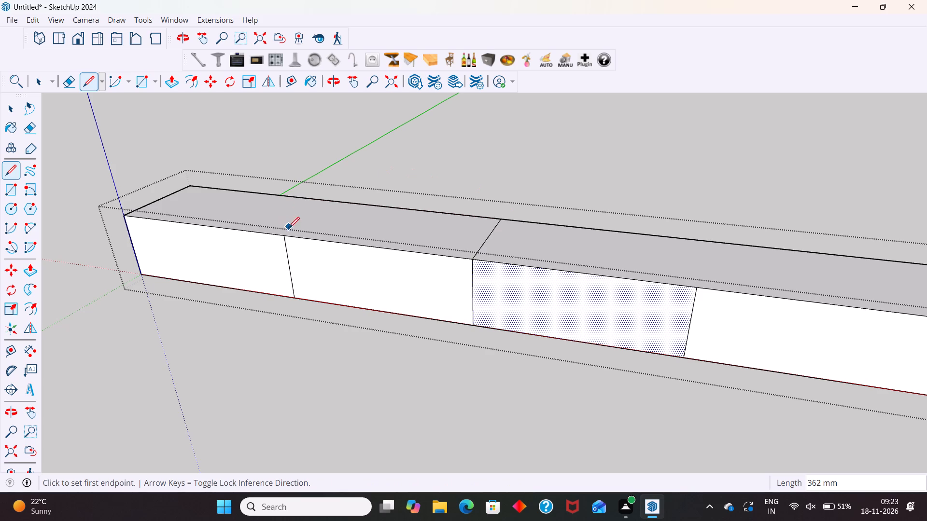
{"action": "left_click", "coordinate": [286, 234]}
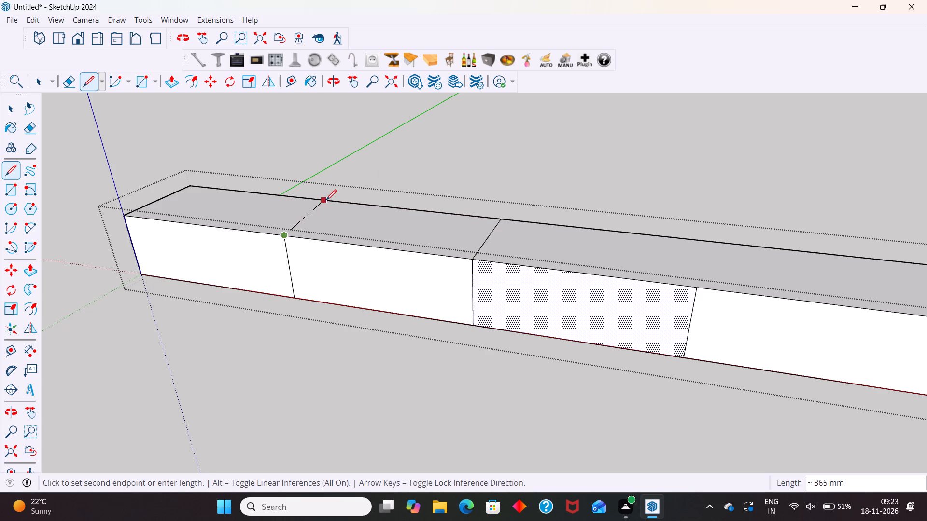
{"action": "left_click", "coordinate": [332, 200]}
Draw matching lines back across the top face from the remaining two division points to the rear edge.
{"action": "scroll", "coordinate": [220, 233], "scroll_direction": "down", "scroll_amount": 4}
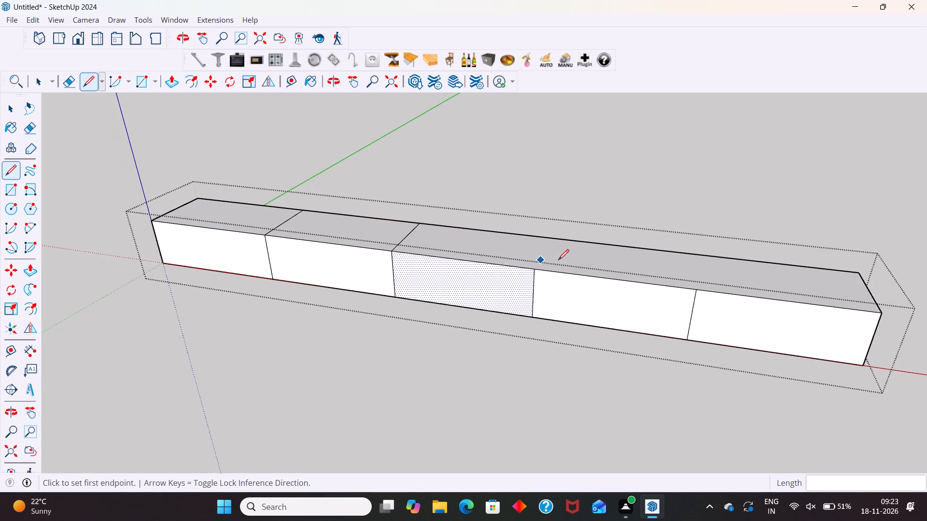
{"action": "scroll", "coordinate": [555, 261], "scroll_direction": "up", "scroll_amount": 4}
{"action": "left_click", "coordinate": [525, 271]}
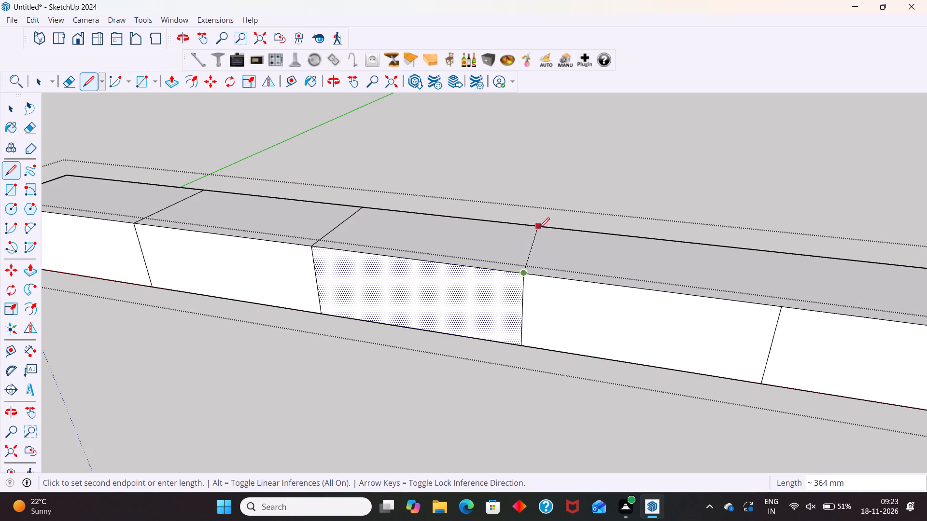
{"action": "left_click", "coordinate": [544, 229]}
{"action": "scroll", "coordinate": [269, 262], "scroll_direction": "down", "scroll_amount": 6}
{"action": "scroll", "coordinate": [558, 279], "scroll_direction": "up", "scroll_amount": 4}
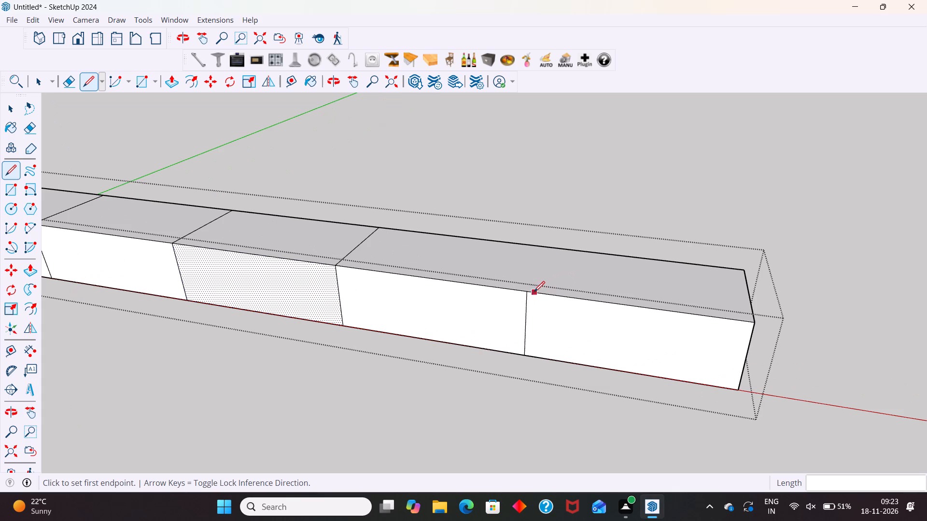
{"action": "left_click", "coordinate": [529, 291]}
{"action": "left_click", "coordinate": [545, 248]}
{"action": "key", "text": "space"}
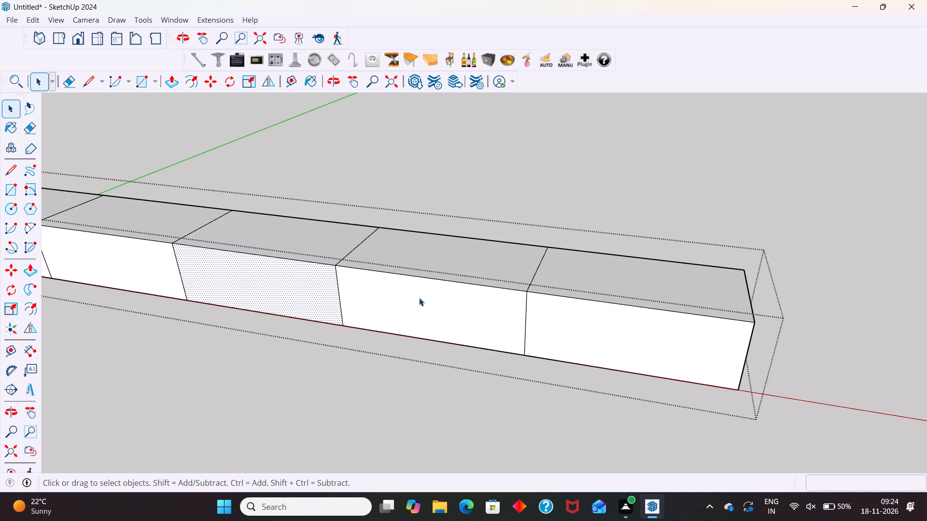
Offset the outline of the leftmost front panel inward by 3 mm.
{"action": "scroll", "coordinate": [461, 288], "scroll_direction": "down", "scroll_amount": 13}
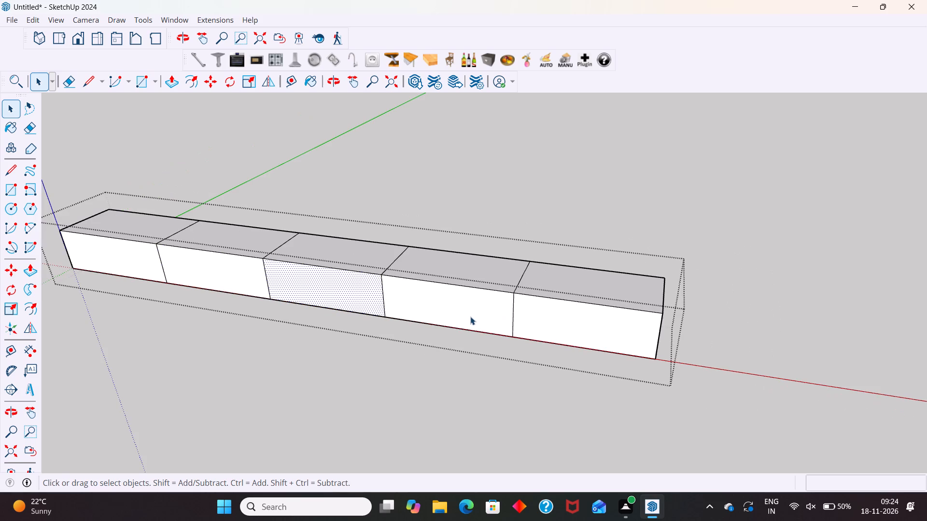
{"action": "scroll", "coordinate": [472, 327], "scroll_direction": "down", "scroll_amount": 5}
{"action": "scroll", "coordinate": [207, 282], "scroll_direction": "up", "scroll_amount": 6}
{"action": "left_click", "coordinate": [312, 296]}
{"action": "left_click", "coordinate": [278, 289]}
{"action": "scroll", "coordinate": [358, 302], "scroll_direction": "up", "scroll_amount": 3}
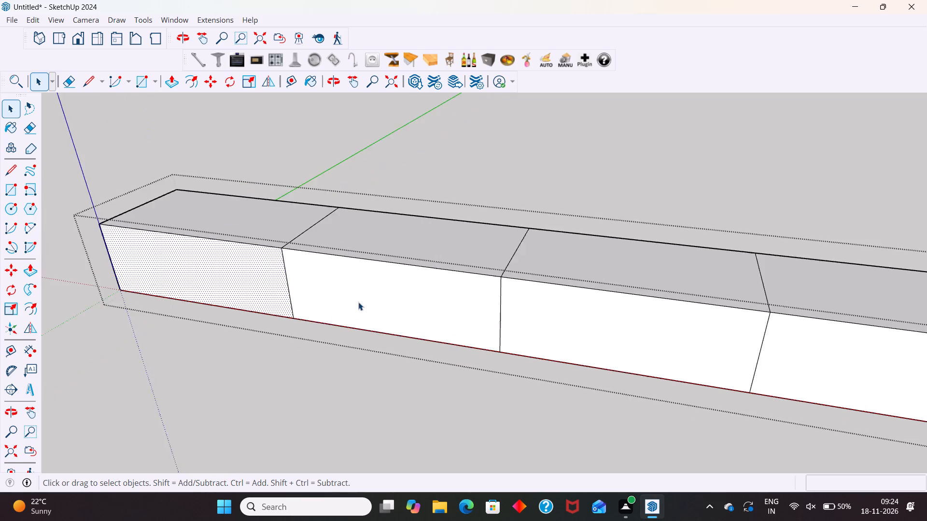
{"action": "scroll", "coordinate": [358, 302], "scroll_direction": "up", "scroll_amount": 2}
{"action": "middle_click_drag", "start_coordinate": [433, 330], "coordinate": [465, 293]}
{"action": "scroll", "coordinate": [85, 238], "scroll_direction": "up", "scroll_amount": 6}
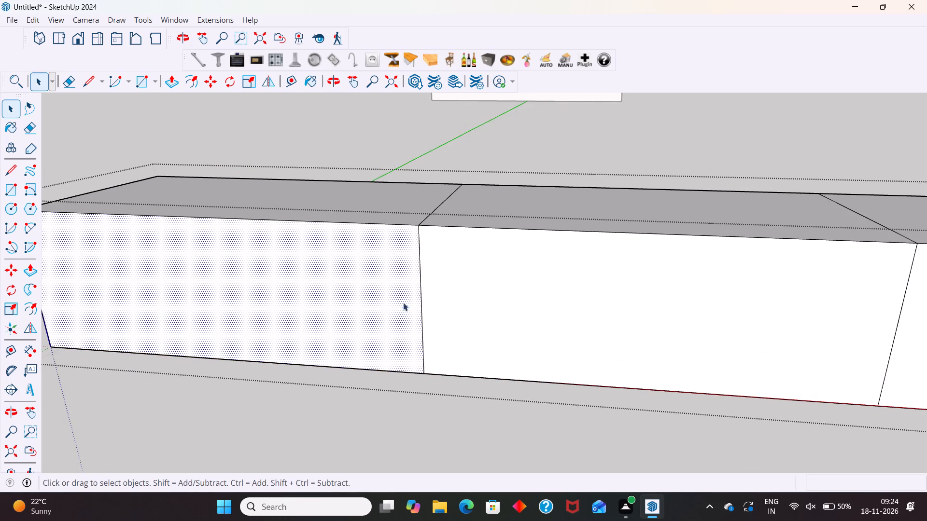
{"action": "scroll", "coordinate": [416, 305], "scroll_direction": "down", "scroll_amount": 5}
{"action": "left_click", "coordinate": [261, 382]}
{"action": "triple_click", "coordinate": [300, 300]}
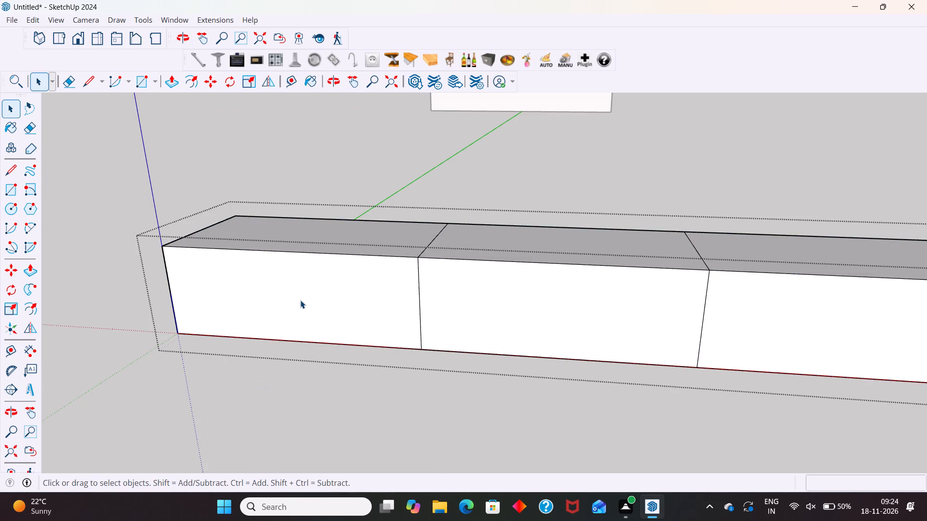
{"action": "scroll", "coordinate": [349, 302], "scroll_direction": "up", "scroll_amount": 3}
{"action": "left_click", "coordinate": [348, 303]}
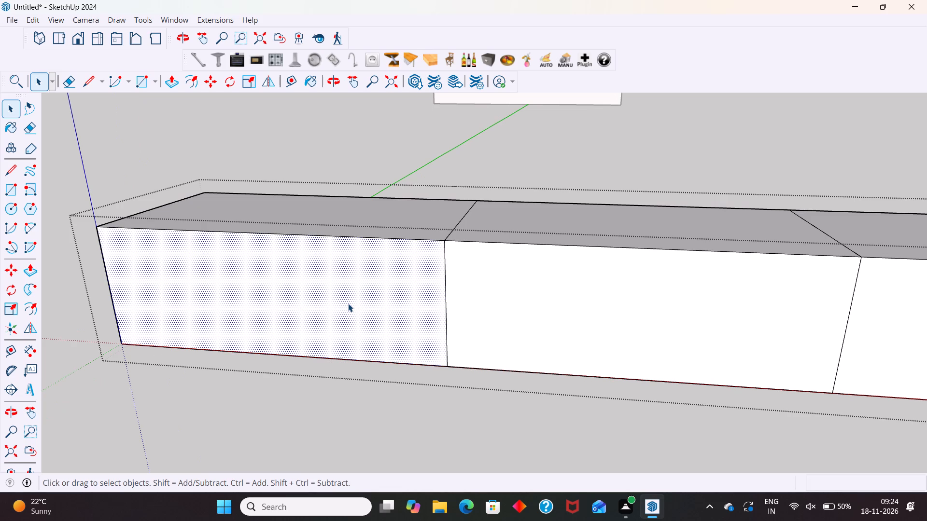
{"action": "key", "text": "f"}
{"action": "left_click", "coordinate": [354, 273]}
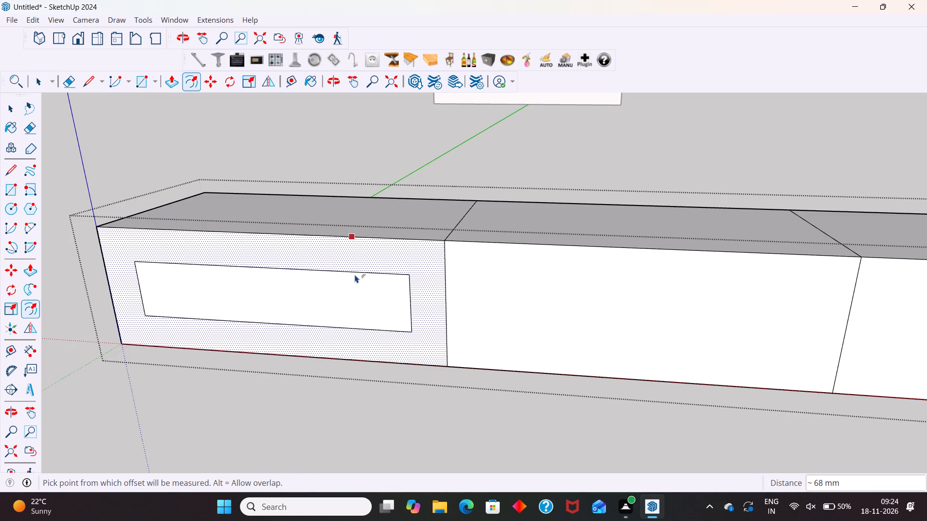
{"action": "key", "text": "2"}
{"action": "key", "text": "BackSpace"}
{"action": "key", "text": "3"}
{"action": "key", "text": "Return"}
{"action": "key", "text": "space"}
Push the inset face of the leftmost section 344 mm into the box to hollow it out.
{"action": "left_click", "coordinate": [378, 319]}
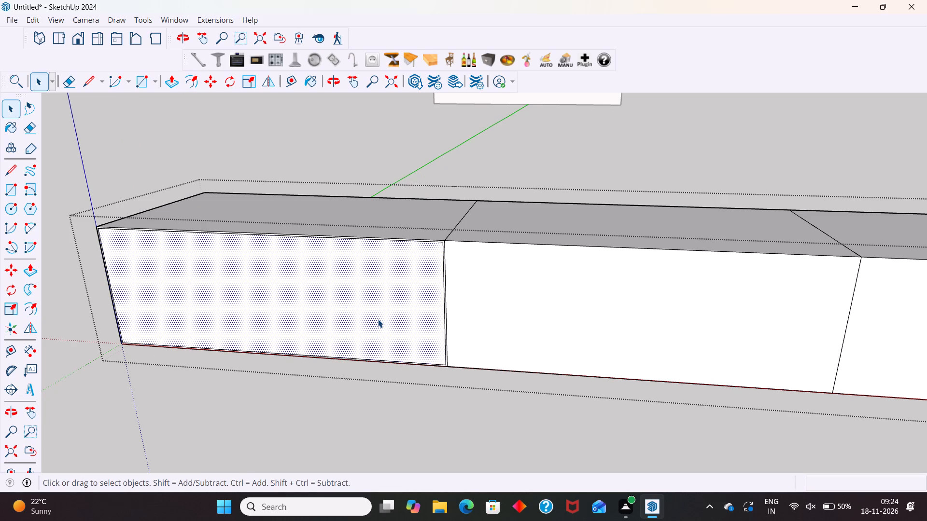
{"action": "key", "text": "p"}
{"action": "left_click", "coordinate": [378, 319]}
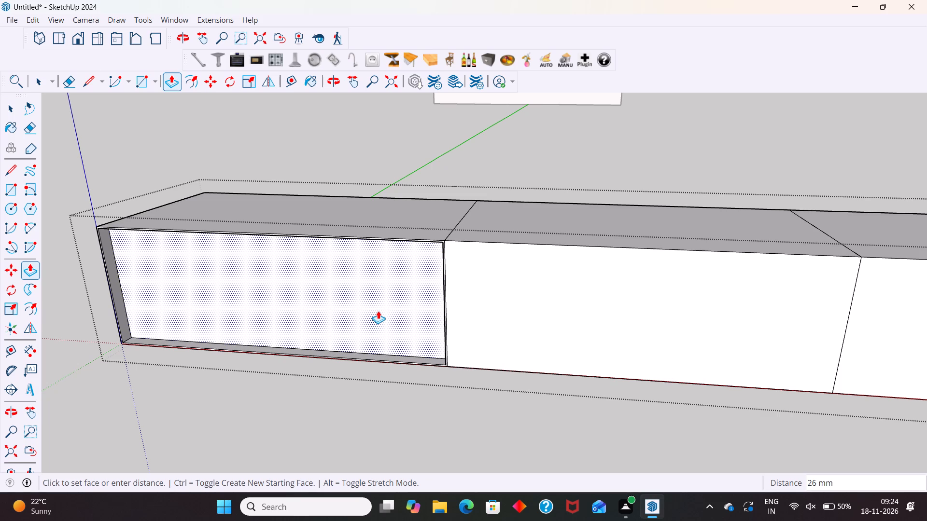
{"action": "key", "text": "3"}
{"action": "type", "text": "44"}
{"action": "key", "text": "Return"}
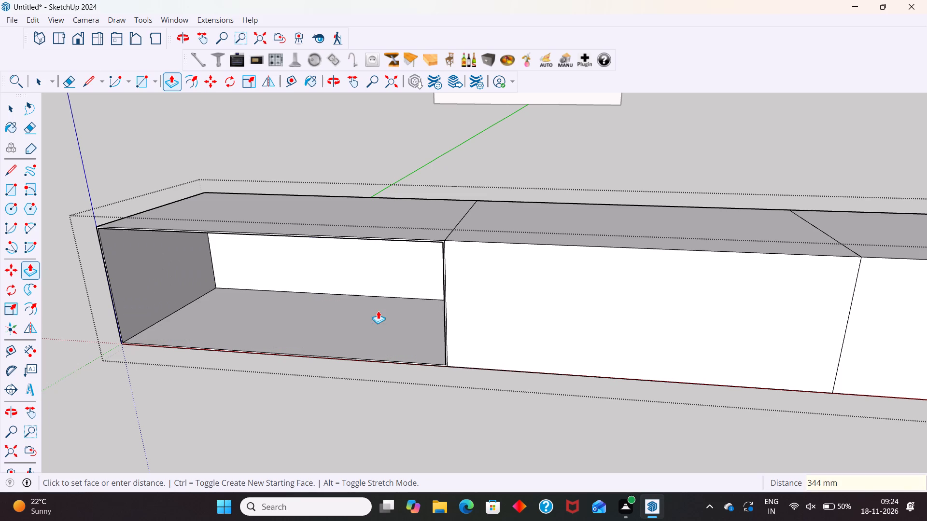
{"action": "key", "text": "space"}
Leave the box group and start a new empty group.
{"action": "scroll", "coordinate": [419, 241], "scroll_direction": "down", "scroll_amount": 7}
{"action": "left_click", "coordinate": [378, 388]}
{"action": "right_click", "coordinate": [378, 388]}
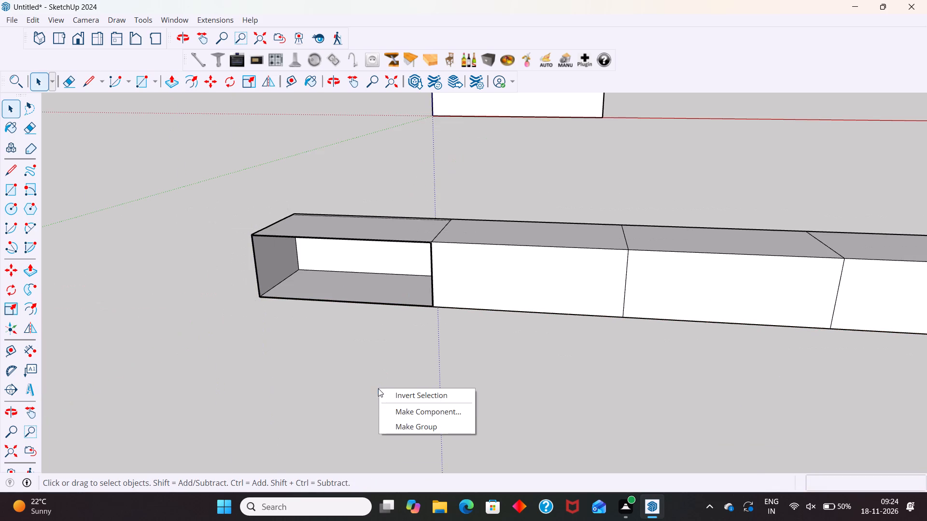
{"action": "left_click", "coordinate": [395, 433]}
Draw a 691 × 250 mm rectangle covering the front of the leftmost open section inside the new group.
{"action": "scroll", "coordinate": [357, 311], "scroll_direction": "up", "scroll_amount": 4}
{"action": "scroll", "coordinate": [392, 336], "scroll_direction": "up", "scroll_amount": 1}
{"action": "middle_click_drag", "start_coordinate": [393, 336], "coordinate": [453, 344]}
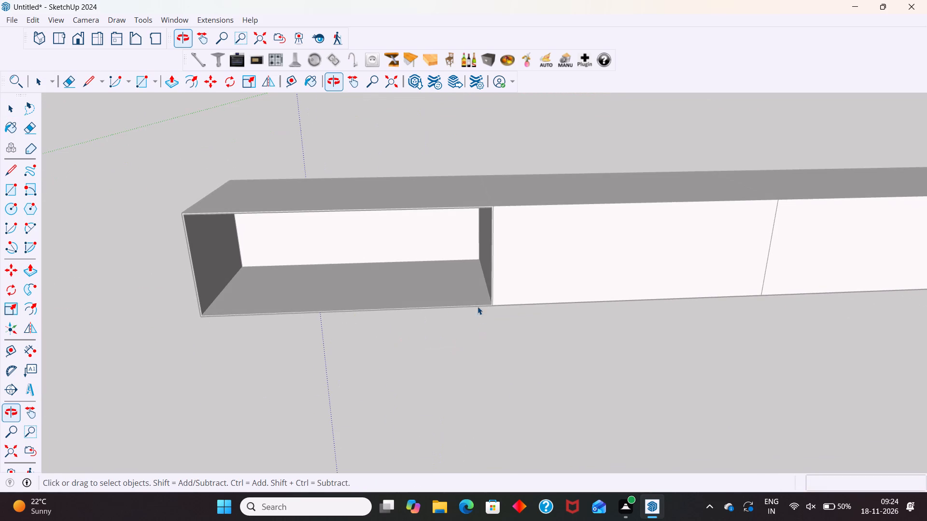
{"action": "key", "text": "r"}
{"action": "scroll", "coordinate": [172, 213], "scroll_direction": "up", "scroll_amount": 10}
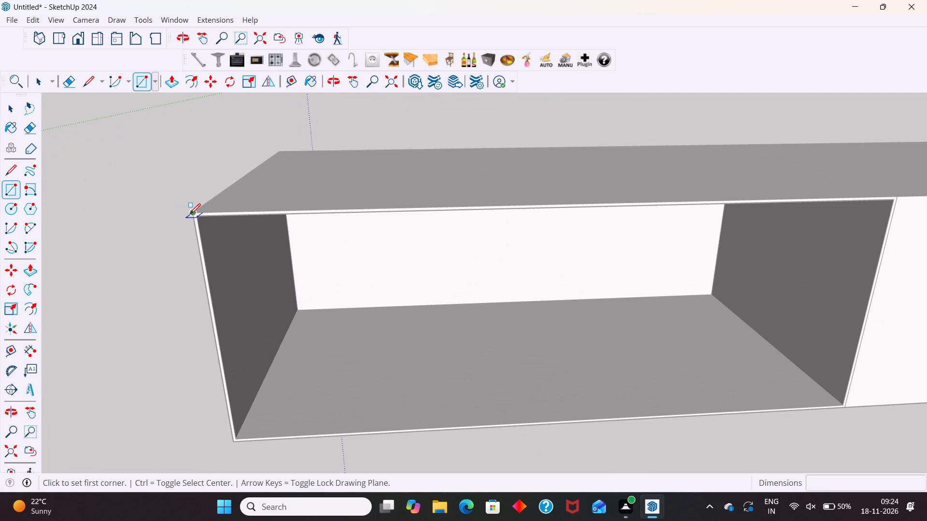
{"action": "left_click", "coordinate": [190, 214]}
{"action": "scroll", "coordinate": [159, 257], "scroll_direction": "down", "scroll_amount": 9}
{"action": "scroll", "coordinate": [542, 345], "scroll_direction": "up", "scroll_amount": 4}
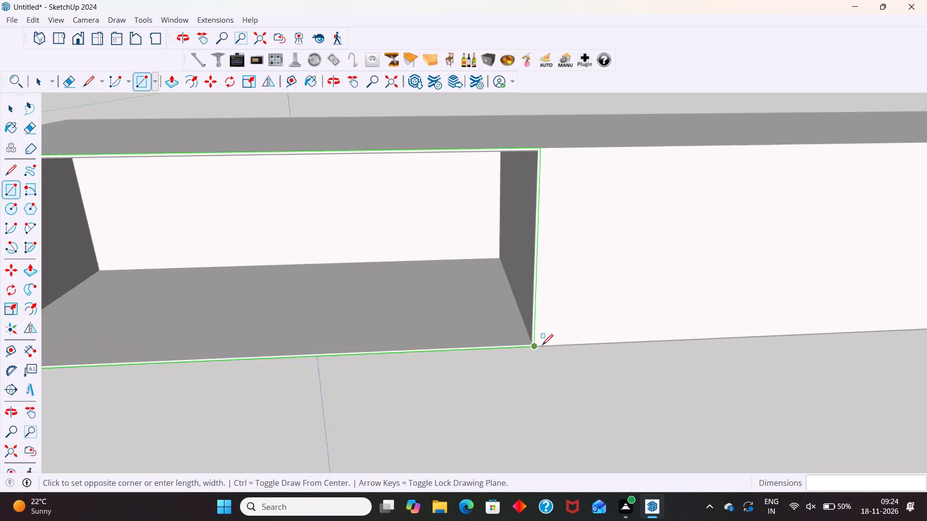
{"action": "scroll", "coordinate": [542, 345], "scroll_direction": "up", "scroll_amount": 11}
{"action": "left_click", "coordinate": [529, 344]}
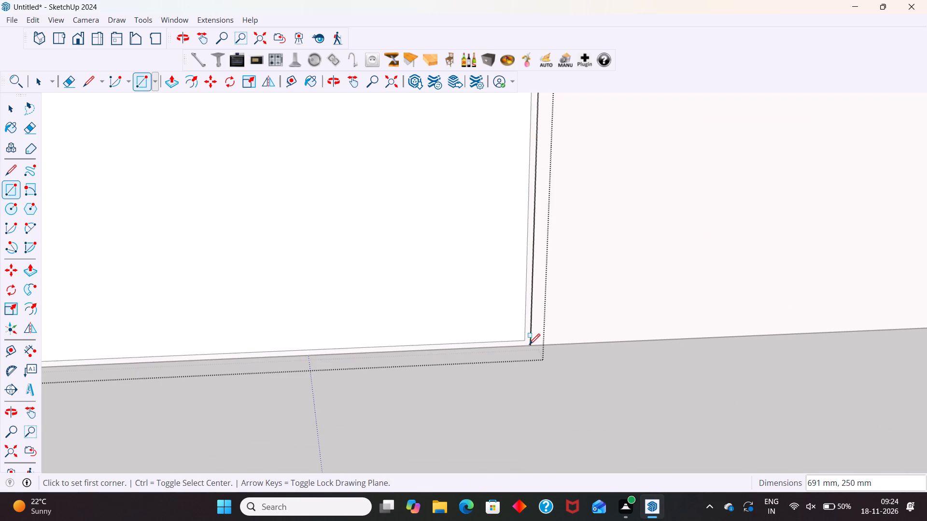
{"action": "key", "text": "space"}
Offset the new rectangle's outline inward by 3 mm.
{"action": "scroll", "coordinate": [463, 384], "scroll_direction": "down", "scroll_amount": 14}
{"action": "left_click", "coordinate": [384, 323]}
{"action": "scroll", "coordinate": [508, 280], "scroll_direction": "down", "scroll_amount": 6}
{"action": "key", "text": "f"}
{"action": "left_click", "coordinate": [451, 272]}
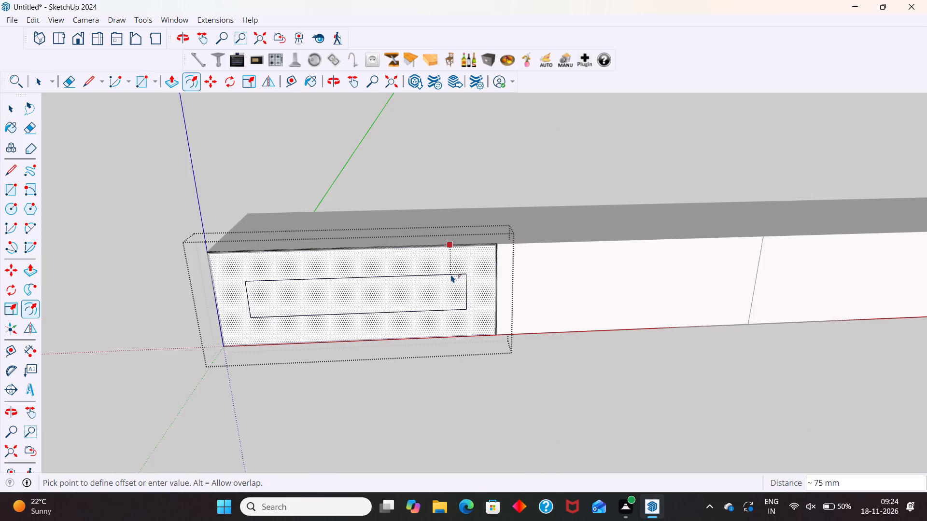
{"action": "key", "text": "3"}
{"action": "key", "text": "Return"}
{"action": "key", "text": "space"}
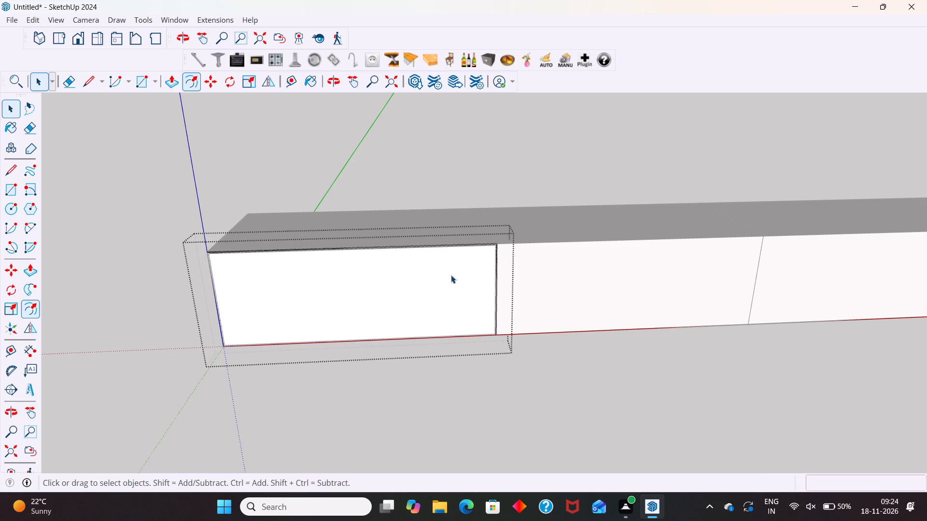
Pull the inset face of the rectangle outward 18 mm to form a front panel, and close its group.
{"action": "left_click", "coordinate": [424, 280]}
{"action": "key", "text": "p"}
{"action": "left_click", "coordinate": [422, 281]}
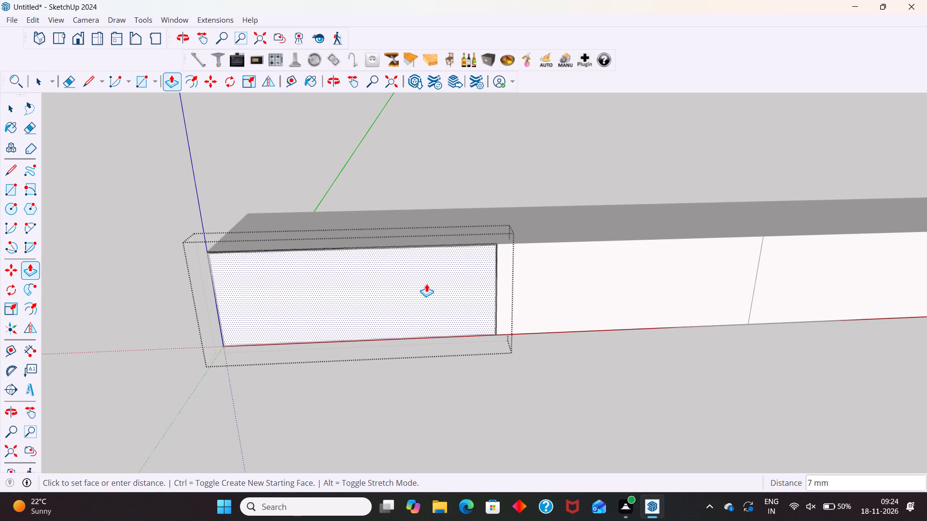
{"action": "type", "text": "18"}
{"action": "key", "text": "Return"}
{"action": "scroll", "coordinate": [302, 290], "scroll_direction": "down", "scroll_amount": 5}
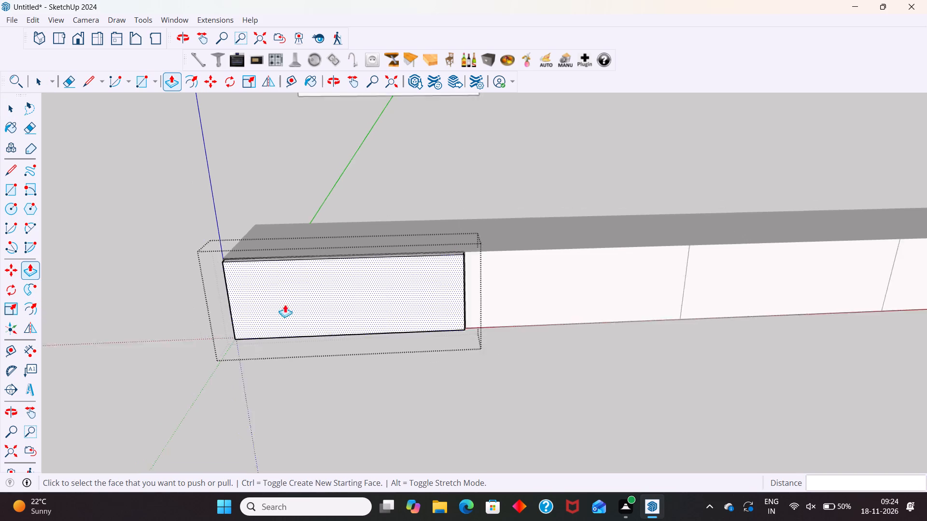
{"action": "scroll", "coordinate": [285, 304], "scroll_direction": "down", "scroll_amount": 1}
{"action": "left_click", "coordinate": [293, 390]}
{"action": "scroll", "coordinate": [500, 243], "scroll_direction": "up", "scroll_amount": 7}
{"action": "key", "text": "space"}
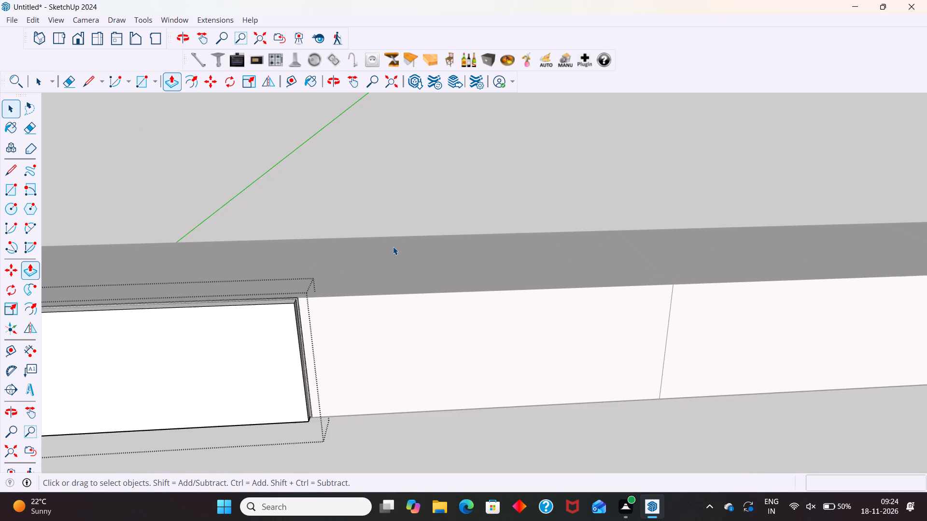
{"action": "left_click", "coordinate": [465, 445]}
{"action": "scroll", "coordinate": [348, 258], "scroll_direction": "down", "scroll_amount": 7}
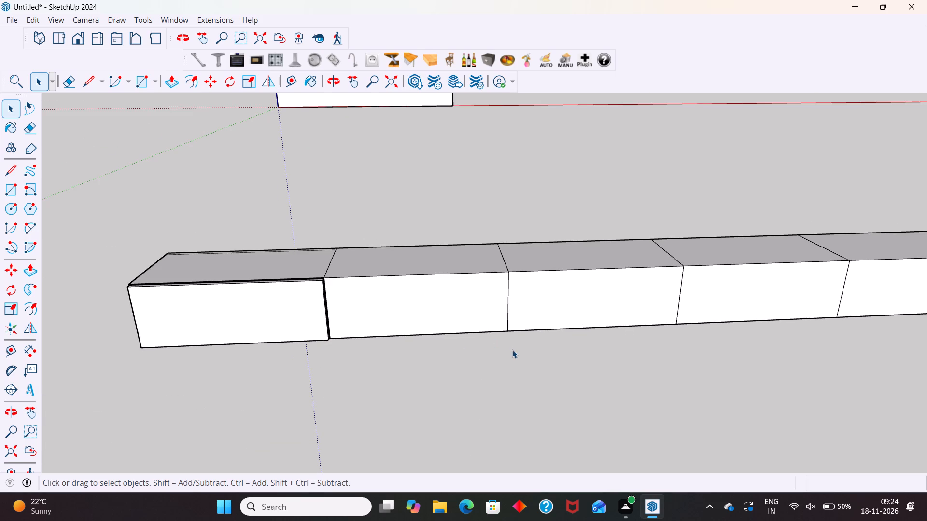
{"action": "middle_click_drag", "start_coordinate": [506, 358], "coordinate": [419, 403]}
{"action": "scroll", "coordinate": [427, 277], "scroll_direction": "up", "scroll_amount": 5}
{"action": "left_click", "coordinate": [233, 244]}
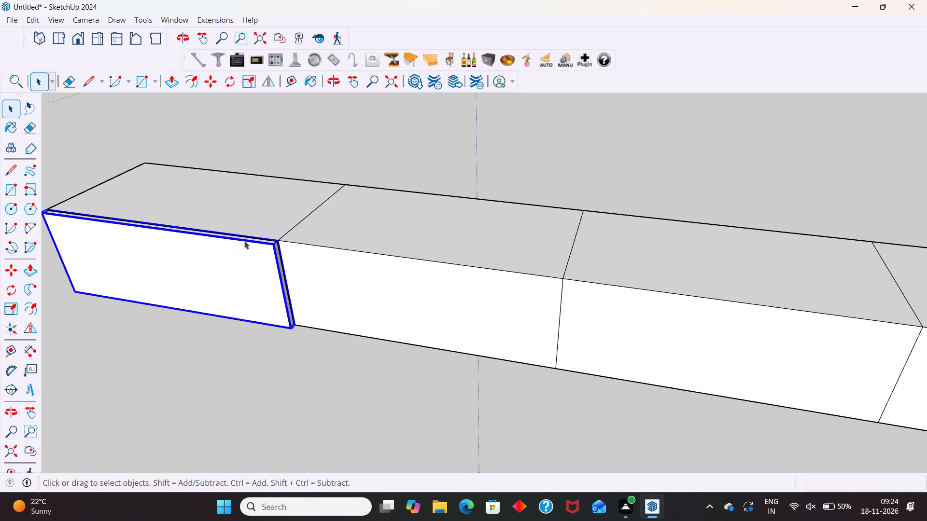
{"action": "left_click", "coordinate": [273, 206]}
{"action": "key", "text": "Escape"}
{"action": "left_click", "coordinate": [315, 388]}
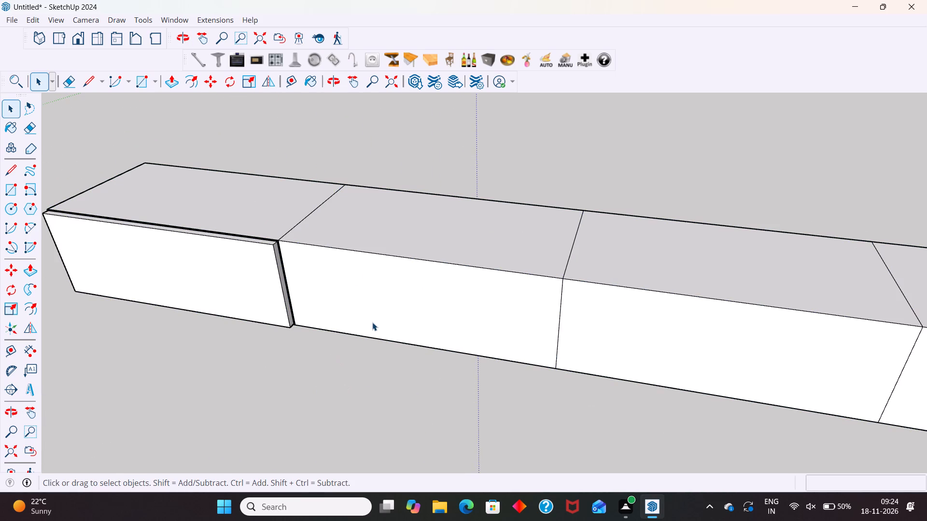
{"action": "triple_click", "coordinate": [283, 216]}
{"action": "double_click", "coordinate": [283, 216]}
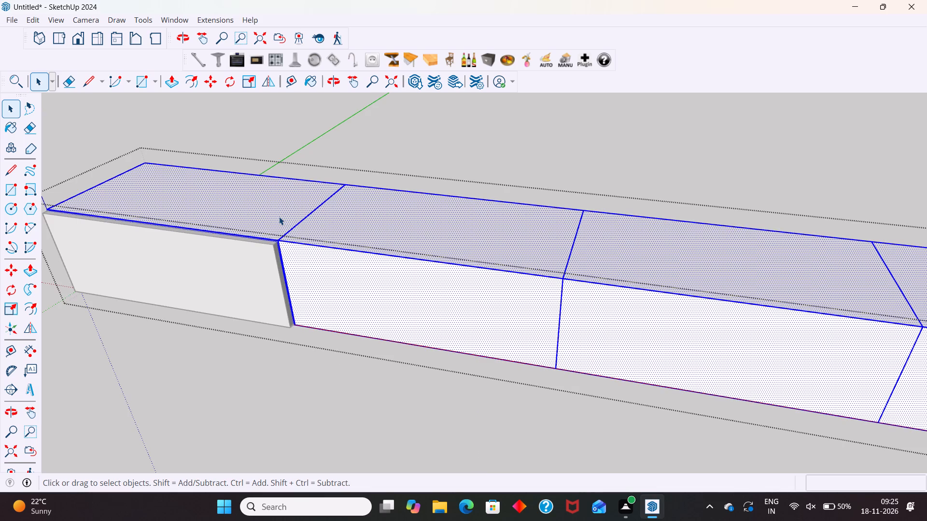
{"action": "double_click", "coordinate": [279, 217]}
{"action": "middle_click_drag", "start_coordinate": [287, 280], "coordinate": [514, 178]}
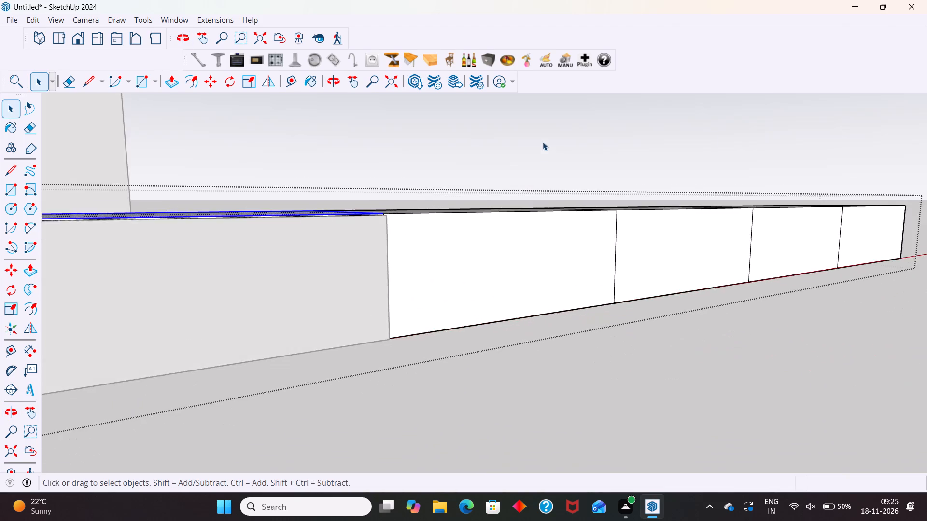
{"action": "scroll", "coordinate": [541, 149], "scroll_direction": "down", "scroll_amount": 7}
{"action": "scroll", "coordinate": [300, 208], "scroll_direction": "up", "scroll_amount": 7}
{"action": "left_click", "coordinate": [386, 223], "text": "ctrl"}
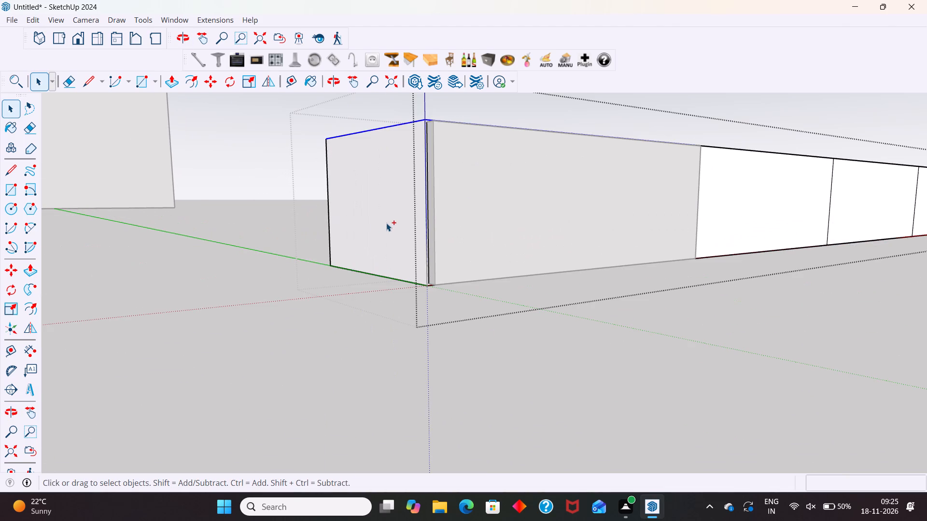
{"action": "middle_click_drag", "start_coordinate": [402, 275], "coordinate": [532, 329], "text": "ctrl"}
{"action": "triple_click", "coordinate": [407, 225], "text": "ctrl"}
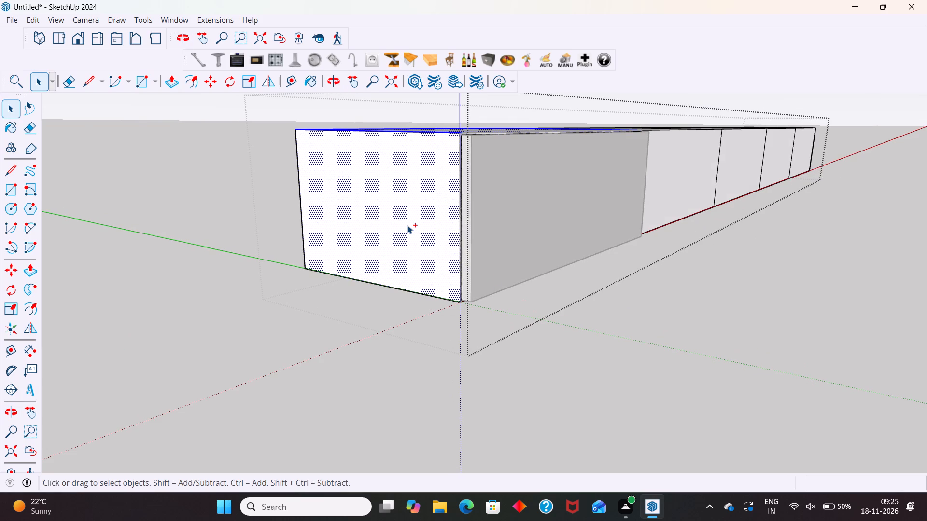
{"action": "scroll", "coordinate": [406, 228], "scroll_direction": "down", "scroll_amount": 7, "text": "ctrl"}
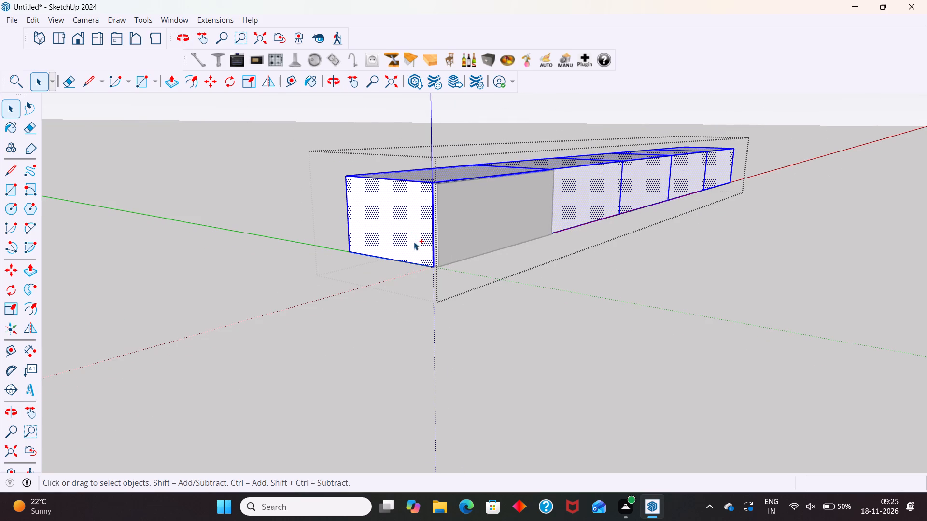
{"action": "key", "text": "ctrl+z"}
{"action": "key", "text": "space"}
Inside the box group, offset the front face of the second section, next to the first panel, inward by 3 mm.
{"action": "scroll", "coordinate": [366, 306], "scroll_direction": "down", "scroll_amount": 6}
{"action": "middle_click_drag", "start_coordinate": [476, 334], "coordinate": [452, 344]}
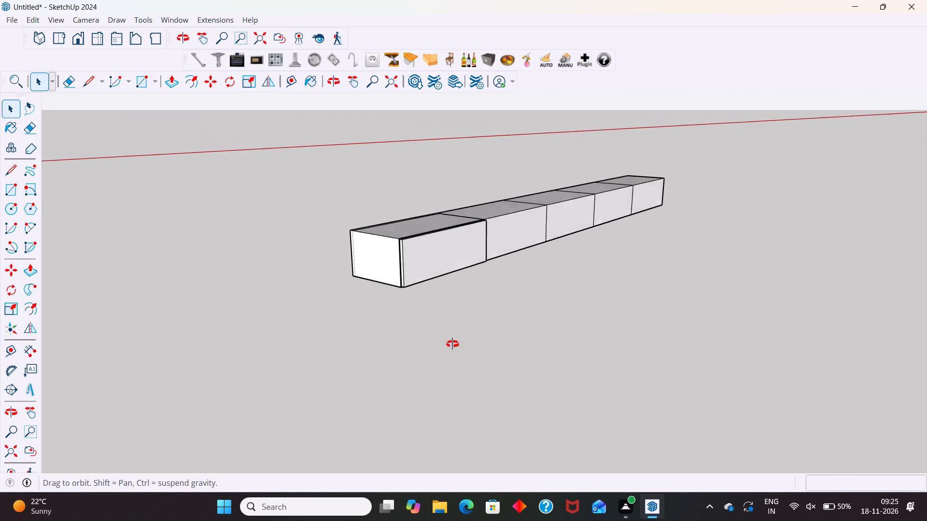
{"action": "middle_click_drag", "start_coordinate": [452, 344], "coordinate": [262, 370]}
{"action": "scroll", "coordinate": [545, 194], "scroll_direction": "up", "scroll_amount": 7}
{"action": "scroll", "coordinate": [332, 278], "scroll_direction": "up", "scroll_amount": 4}
{"action": "scroll", "coordinate": [343, 257], "scroll_direction": "down", "scroll_amount": 12}
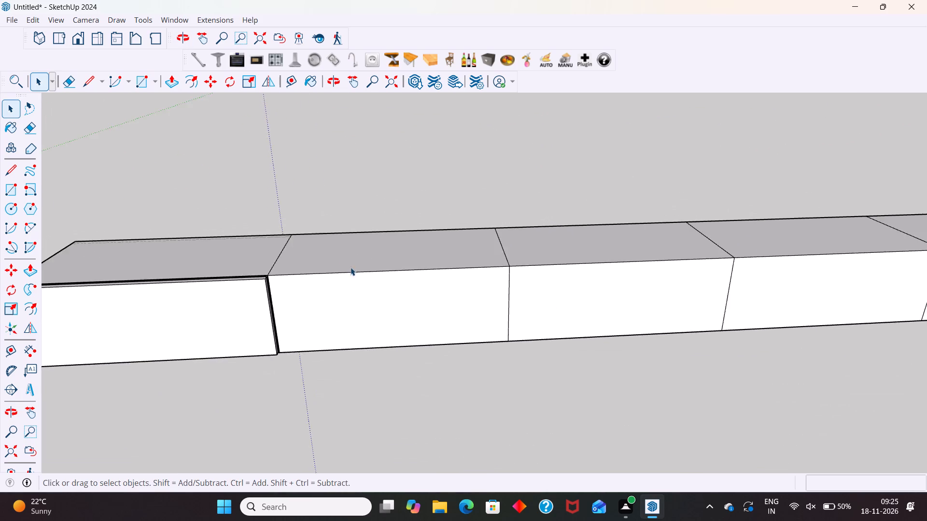
{"action": "triple_click", "coordinate": [407, 293]}
{"action": "middle_click_drag", "start_coordinate": [516, 296], "coordinate": [417, 329]}
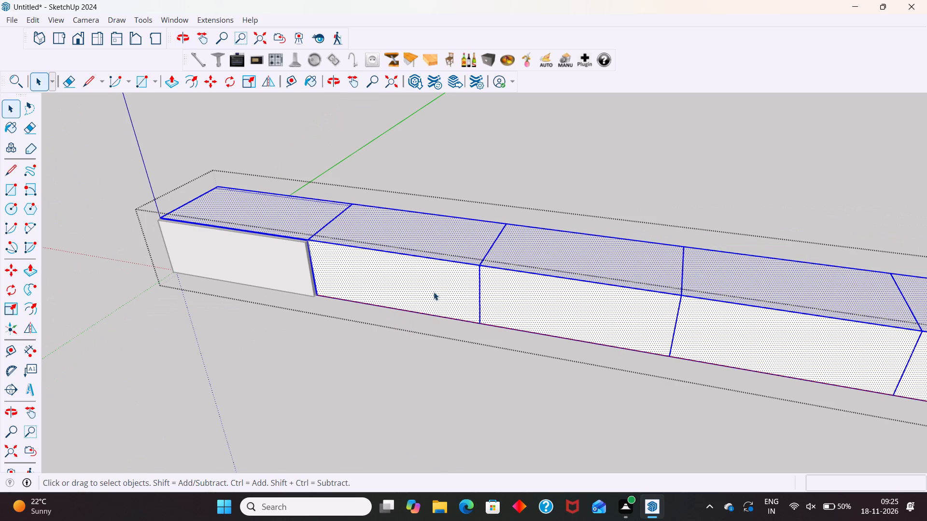
{"action": "left_click", "coordinate": [437, 289]}
{"action": "scroll", "coordinate": [454, 286], "scroll_direction": "up", "scroll_amount": 7}
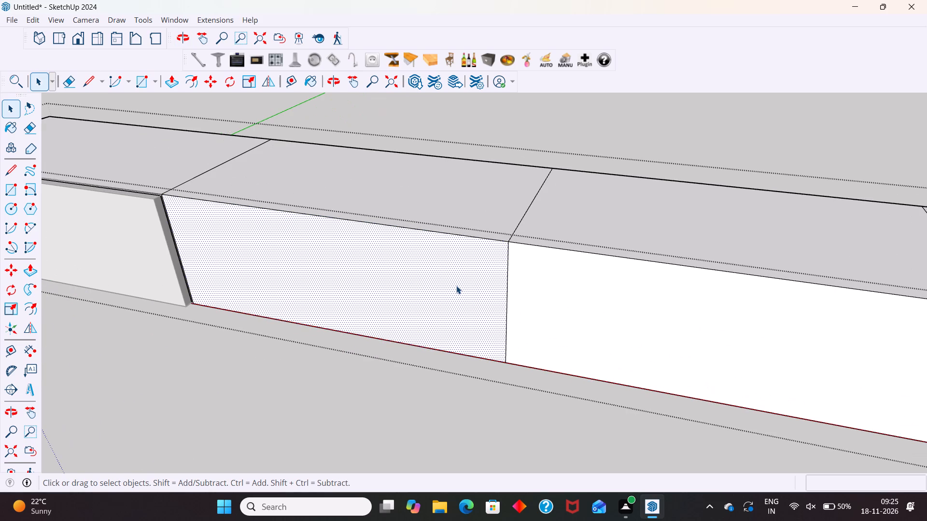
{"action": "key", "text": "f"}
{"action": "left_click", "coordinate": [461, 265]}
{"action": "key", "text": "3"}
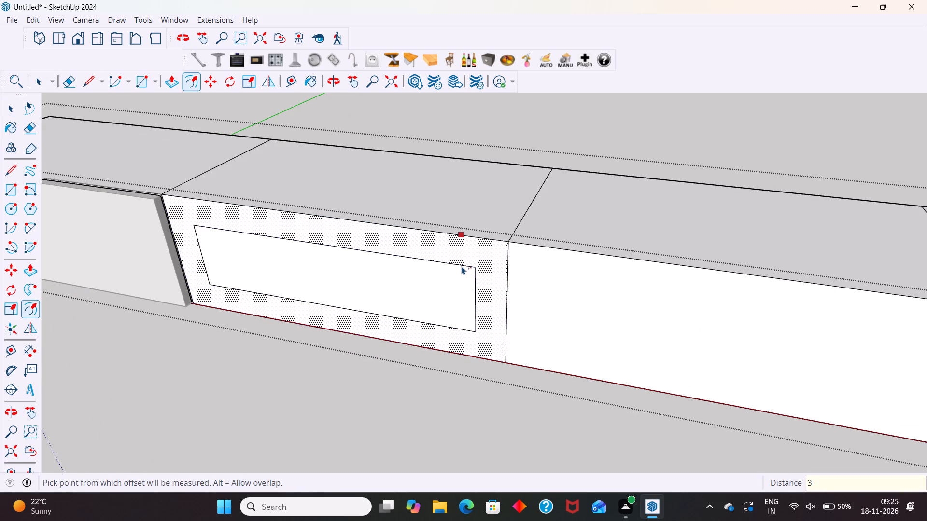
{"action": "key", "text": "Return"}
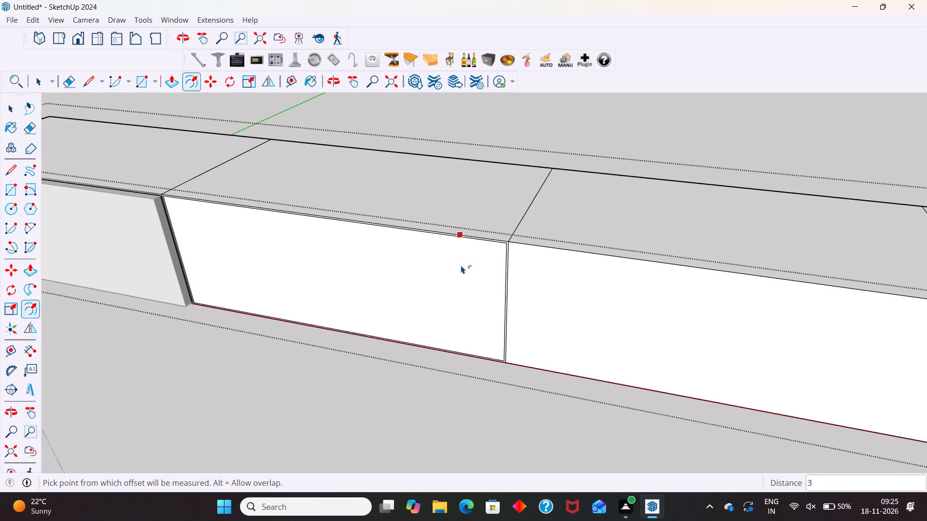
Push the inset front face of the second section 344 mm inward to hollow it, and close the box group.
{"action": "key", "text": "space"}
{"action": "key", "text": "space"}
{"action": "left_click", "coordinate": [422, 280]}
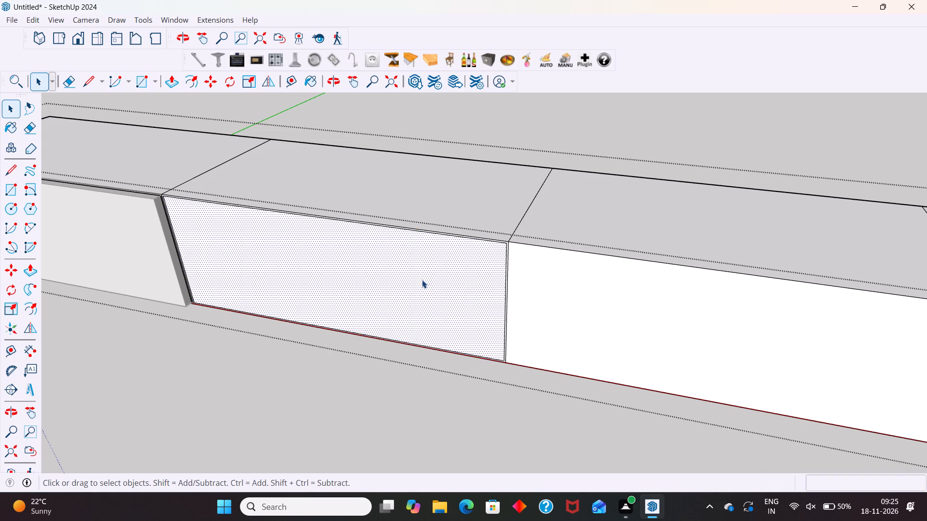
{"action": "middle_click_drag", "start_coordinate": [469, 297], "coordinate": [489, 274]}
{"action": "scroll", "coordinate": [488, 273], "scroll_direction": "up", "scroll_amount": 2}
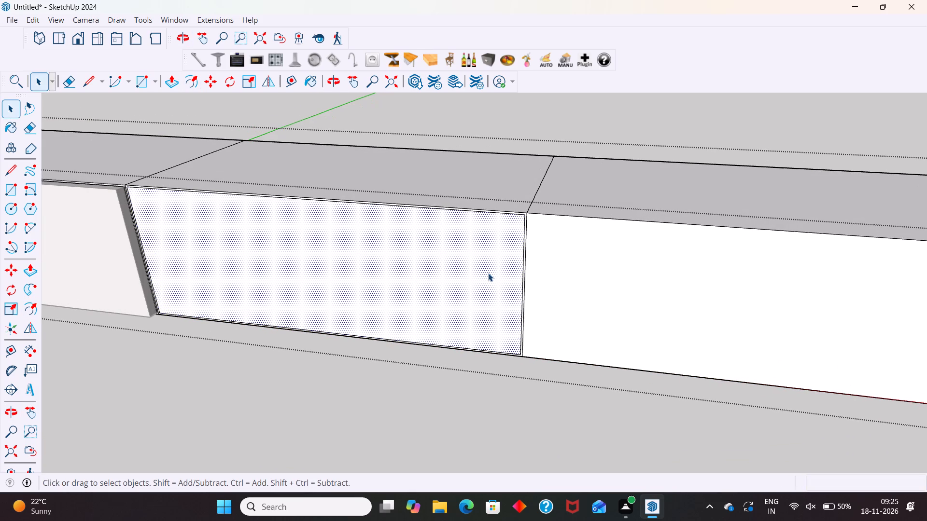
{"action": "key", "text": "p"}
{"action": "left_click", "coordinate": [479, 278]}
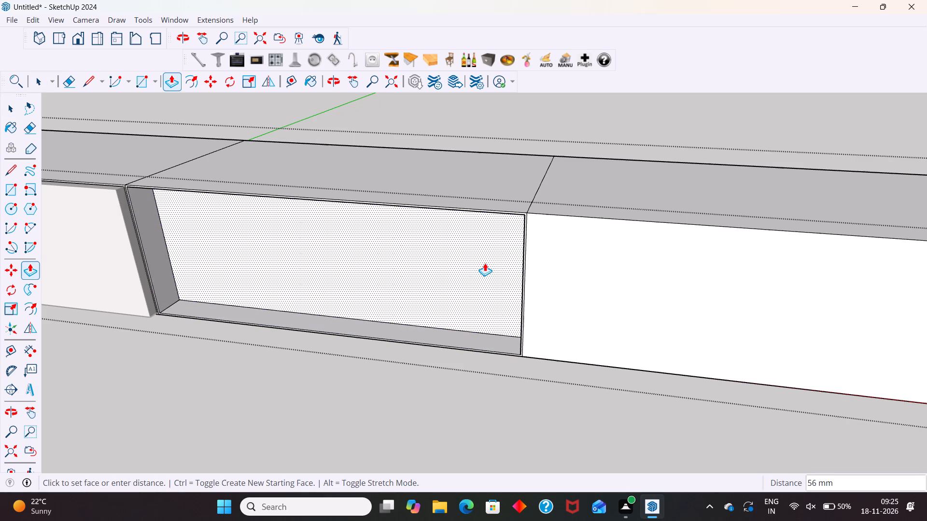
{"action": "type", "text": "344"}
{"action": "key", "text": "Return"}
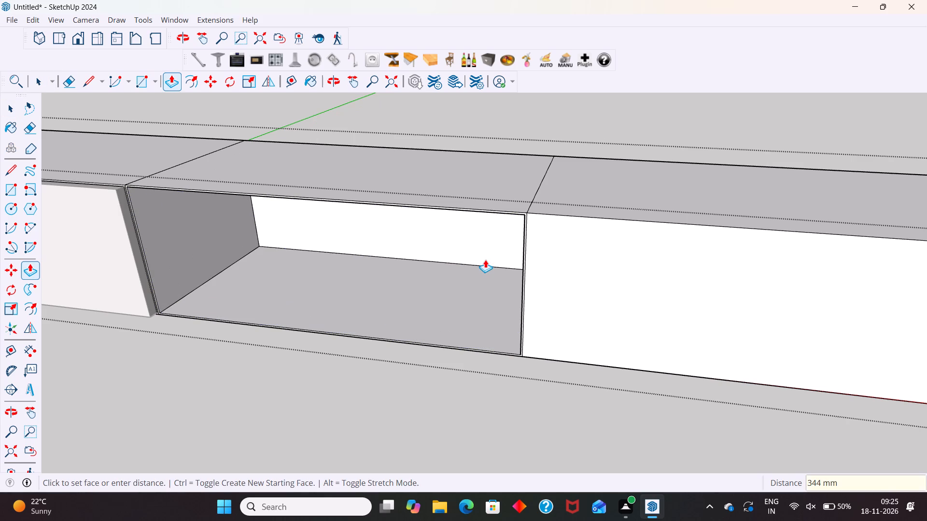
{"action": "key", "text": "space"}
{"action": "scroll", "coordinate": [480, 256], "scroll_direction": "down", "scroll_amount": 12}
{"action": "left_click", "coordinate": [407, 380]}
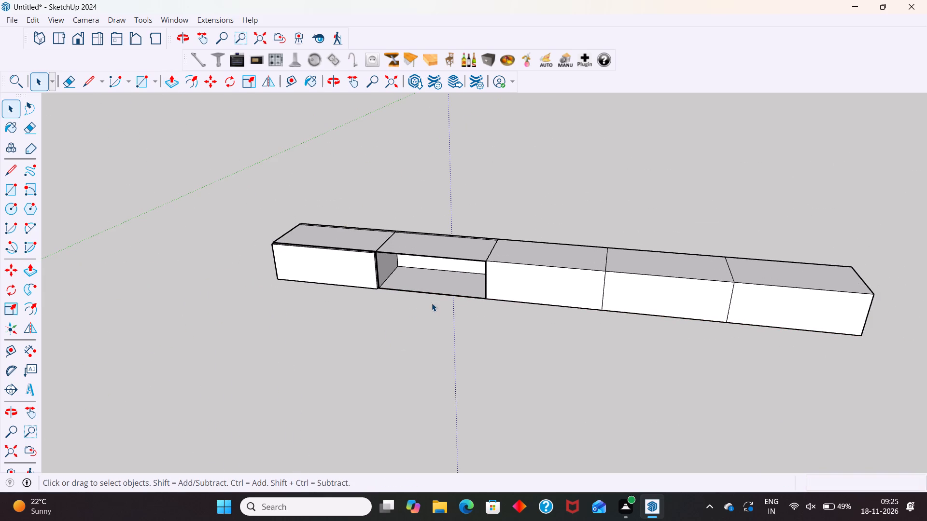
In a new group, draw a rectangle corner to corner covering the front of the hollowed second section.
{"action": "right_click", "coordinate": [416, 318]}
{"action": "left_click", "coordinate": [426, 353]}
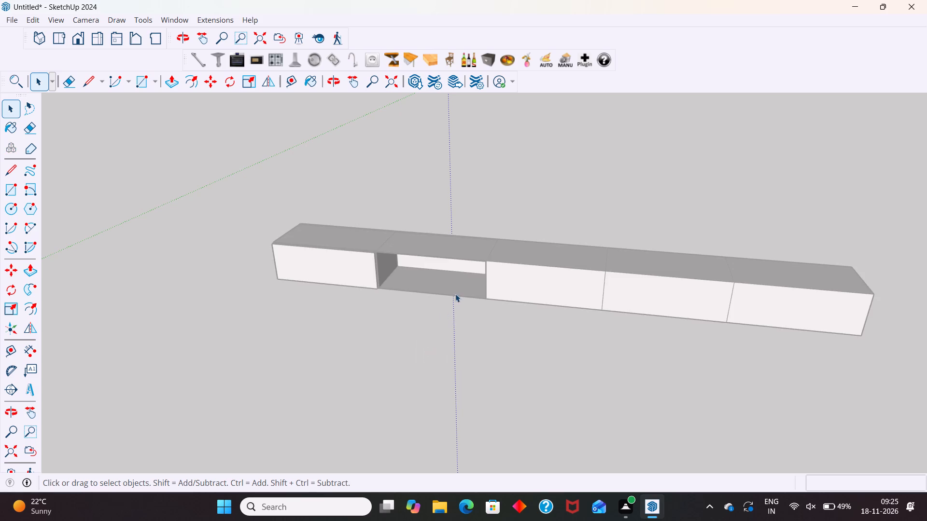
{"action": "middle_click_drag", "start_coordinate": [459, 293], "coordinate": [514, 251]}
{"action": "scroll", "coordinate": [496, 269], "scroll_direction": "up", "scroll_amount": 1}
{"action": "scroll", "coordinate": [438, 242], "scroll_direction": "up", "scroll_amount": 6}
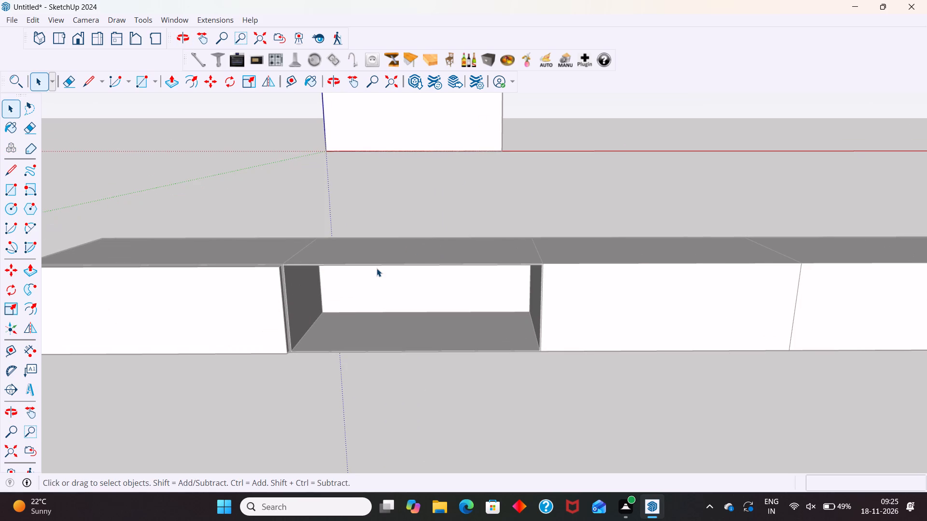
{"action": "key", "text": "r"}
{"action": "scroll", "coordinate": [293, 276], "scroll_direction": "up", "scroll_amount": 12}
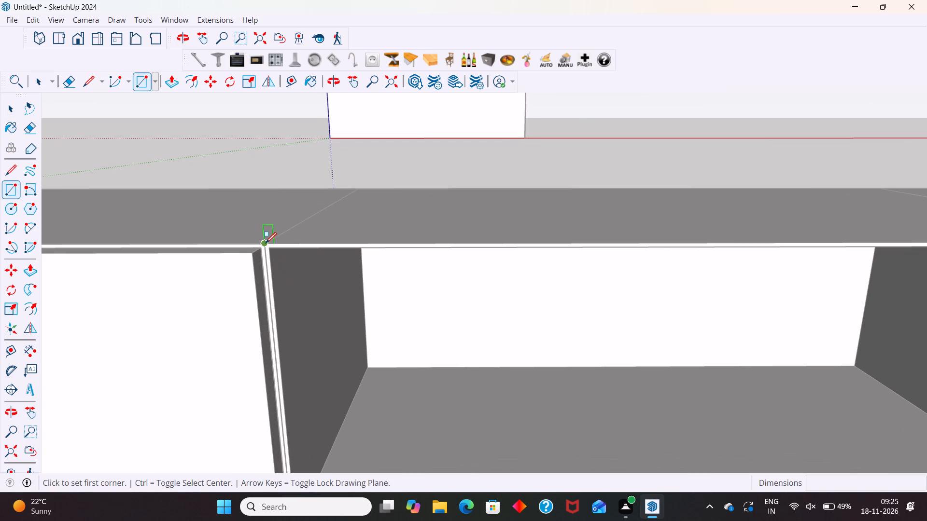
{"action": "left_click", "coordinate": [265, 244]}
{"action": "scroll", "coordinate": [294, 259], "scroll_direction": "down", "scroll_amount": 6}
{"action": "scroll", "coordinate": [614, 410], "scroll_direction": "down", "scroll_amount": 2}
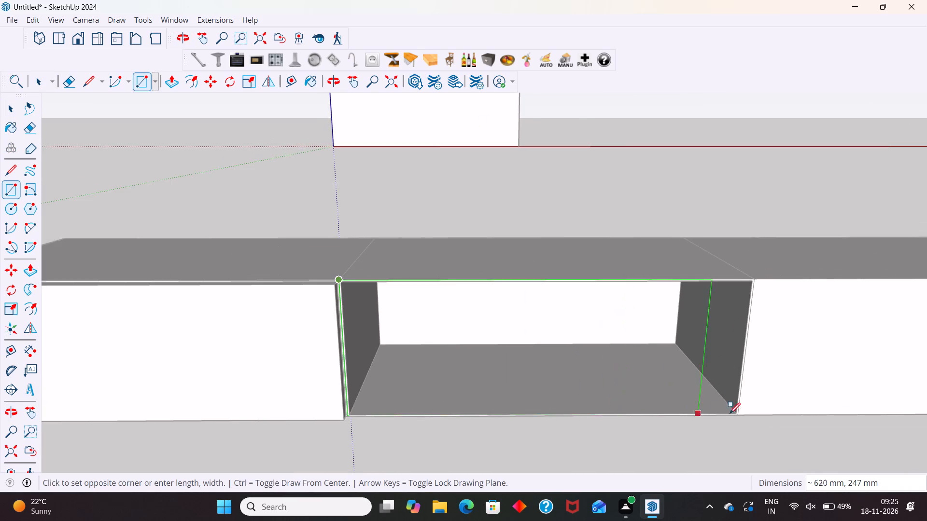
{"action": "scroll", "coordinate": [735, 412], "scroll_direction": "up", "scroll_amount": 10}
{"action": "left_click", "coordinate": [738, 416]}
{"action": "key", "text": "space"}
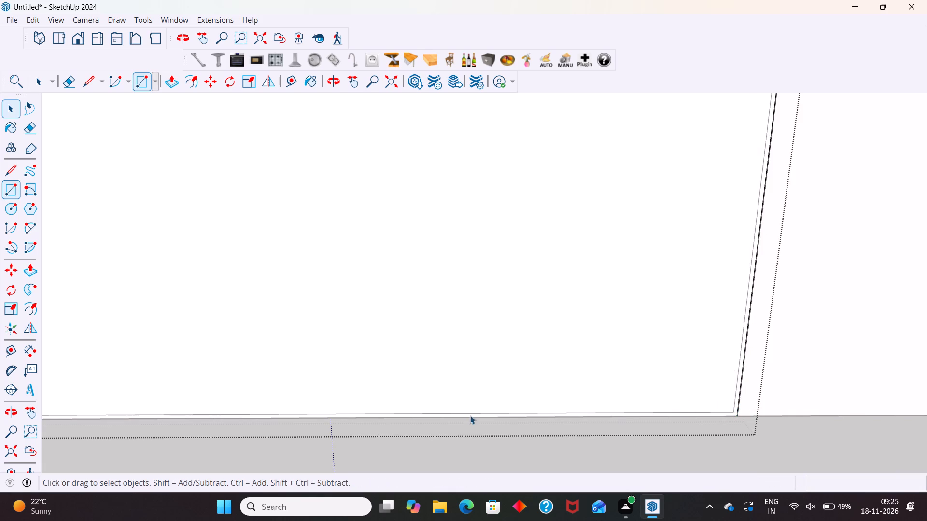
Offset the outline of the second section's front rectangle inward by 3 mm.
{"action": "scroll", "coordinate": [463, 418], "scroll_direction": "down", "scroll_amount": 12}
{"action": "left_click", "coordinate": [512, 340]}
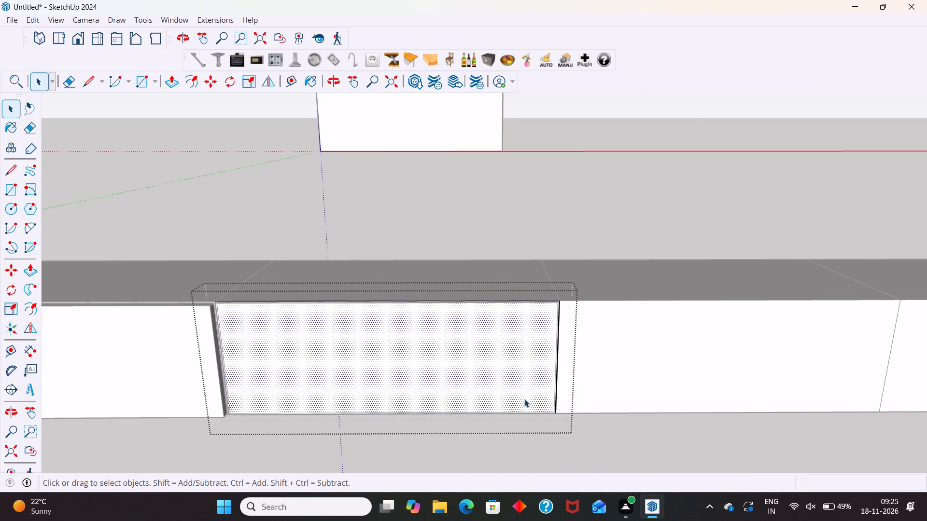
{"action": "key", "text": "f"}
{"action": "left_click", "coordinate": [539, 369]}
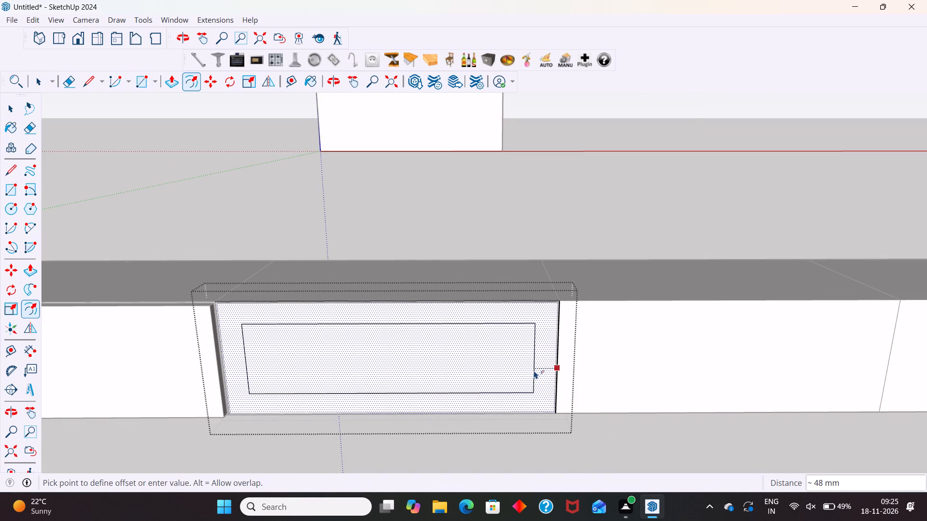
{"action": "key", "text": "4"}
{"action": "key", "text": "BackSpace"}
{"action": "key", "text": "3"}
{"action": "key", "text": "Return"}
Pull the inset face outward 18 mm to form the second section's front panel, and close its group.
{"action": "key", "text": "space"}
{"action": "scroll", "coordinate": [311, 314], "scroll_direction": "down", "scroll_amount": 7}
{"action": "left_click", "coordinate": [401, 367]}
{"action": "scroll", "coordinate": [463, 333], "scroll_direction": "up", "scroll_amount": 6}
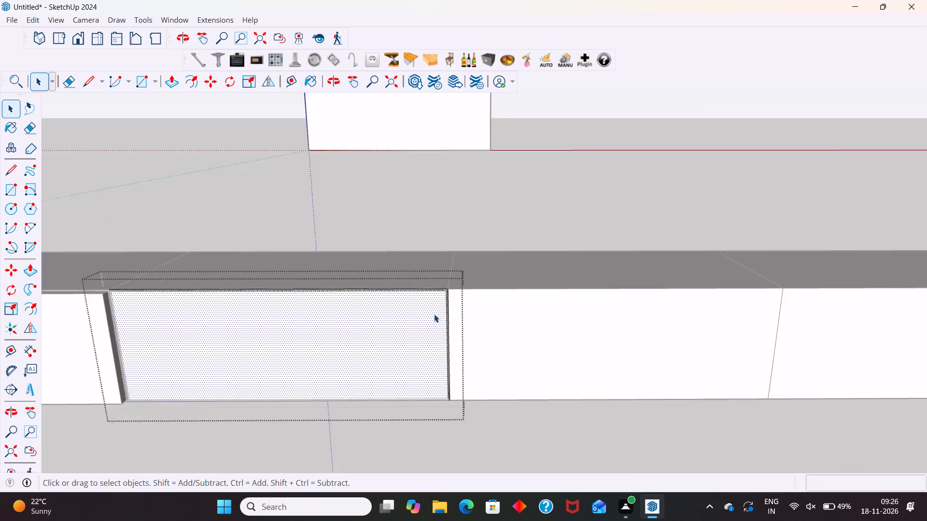
{"action": "scroll", "coordinate": [434, 314], "scroll_direction": "up", "scroll_amount": 4}
{"action": "key", "text": "p"}
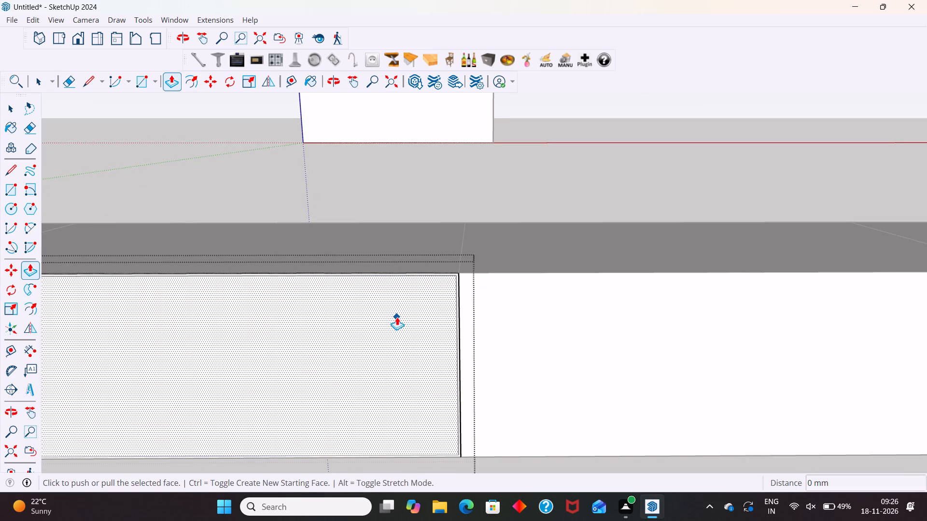
{"action": "left_click", "coordinate": [397, 317]}
{"action": "key", "text": "Escape"}
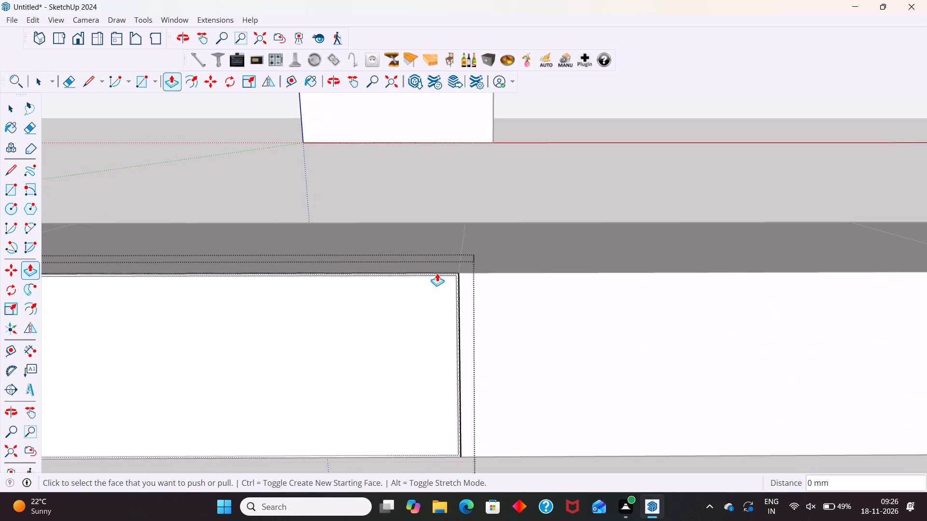
{"action": "scroll", "coordinate": [437, 273], "scroll_direction": "down", "scroll_amount": 6}
{"action": "left_click", "coordinate": [392, 314]}
{"action": "key", "text": "1"}
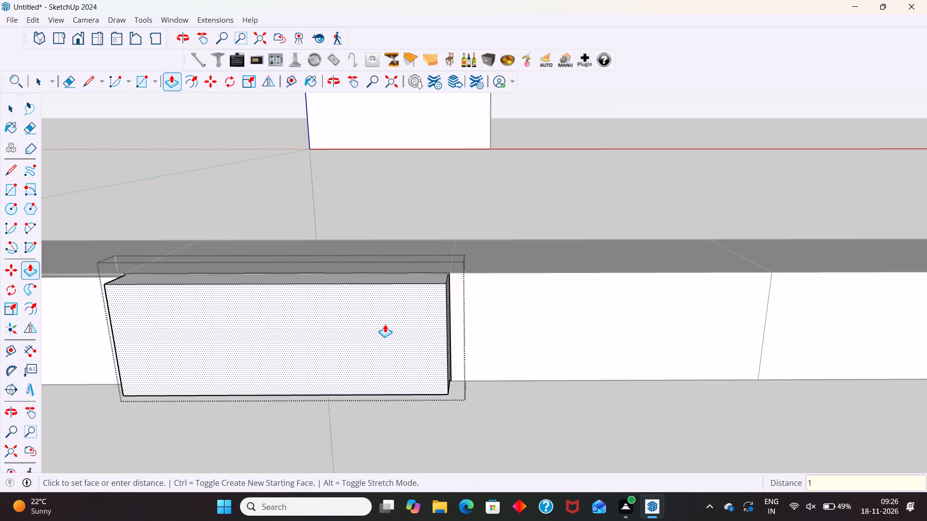
{"action": "key", "text": "8"}
{"action": "key", "text": "Return"}
{"action": "key", "text": "space"}
{"action": "left_click", "coordinate": [535, 206]}
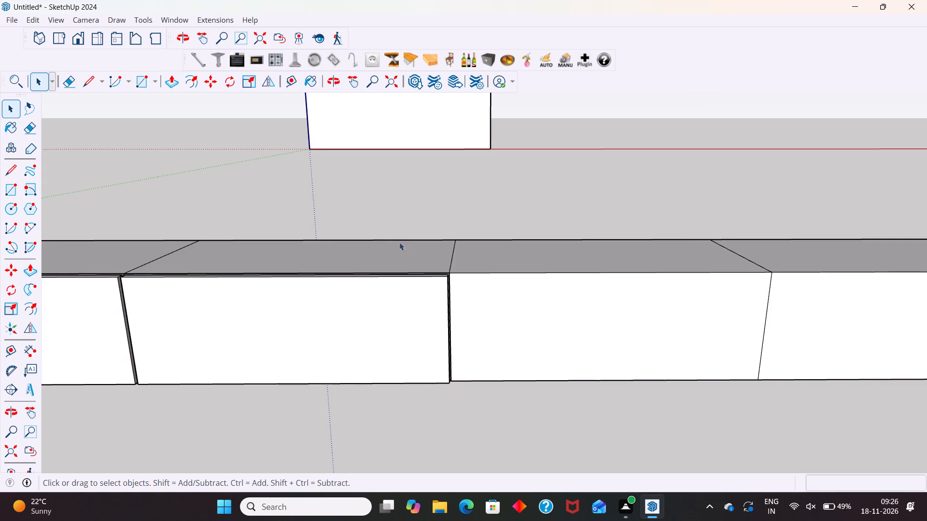
Open the unit's group and offset the third section's front face outline inward by 3 mm.
{"action": "scroll", "coordinate": [397, 246], "scroll_direction": "down", "scroll_amount": 5}
{"action": "middle_click_drag", "start_coordinate": [424, 294], "coordinate": [376, 394]}
{"action": "scroll", "coordinate": [464, 210], "scroll_direction": "up", "scroll_amount": 6}
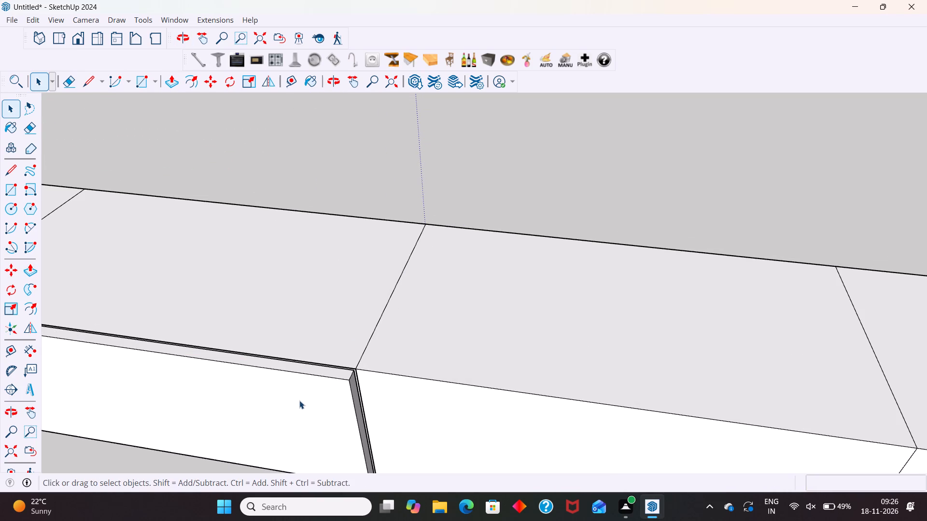
{"action": "left_click", "coordinate": [299, 400]}
{"action": "key", "text": "Escape"}
{"action": "scroll", "coordinate": [427, 296], "scroll_direction": "down", "scroll_amount": 4}
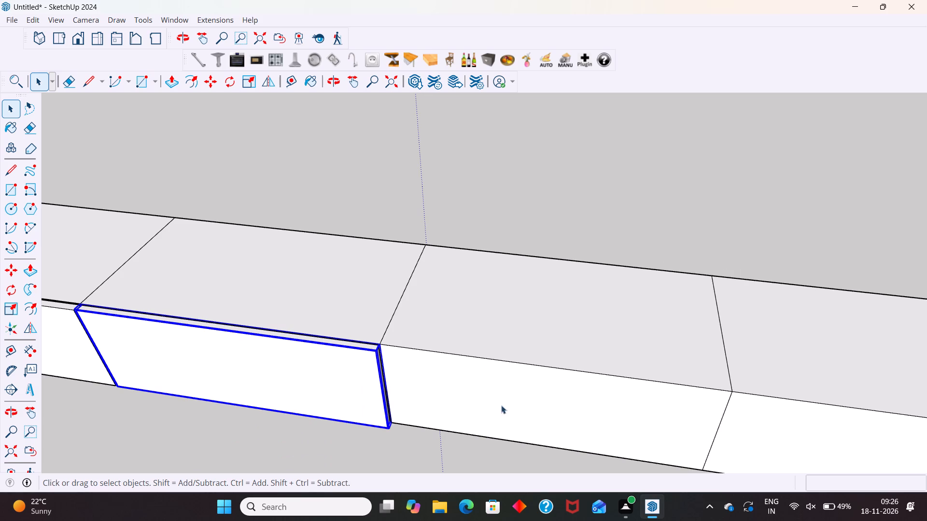
{"action": "double_click", "coordinate": [502, 387]}
{"action": "scroll", "coordinate": [354, 297], "scroll_direction": "down", "scroll_amount": 4}
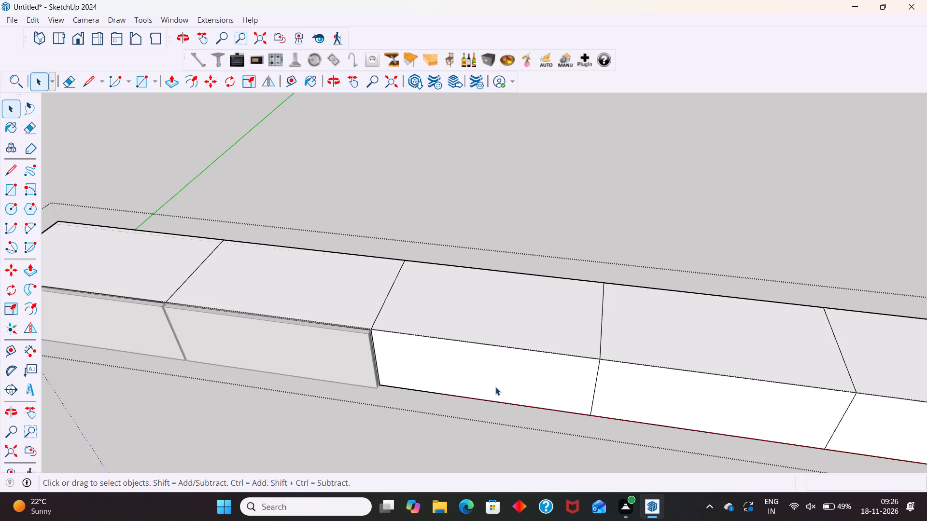
{"action": "left_click", "coordinate": [495, 386]}
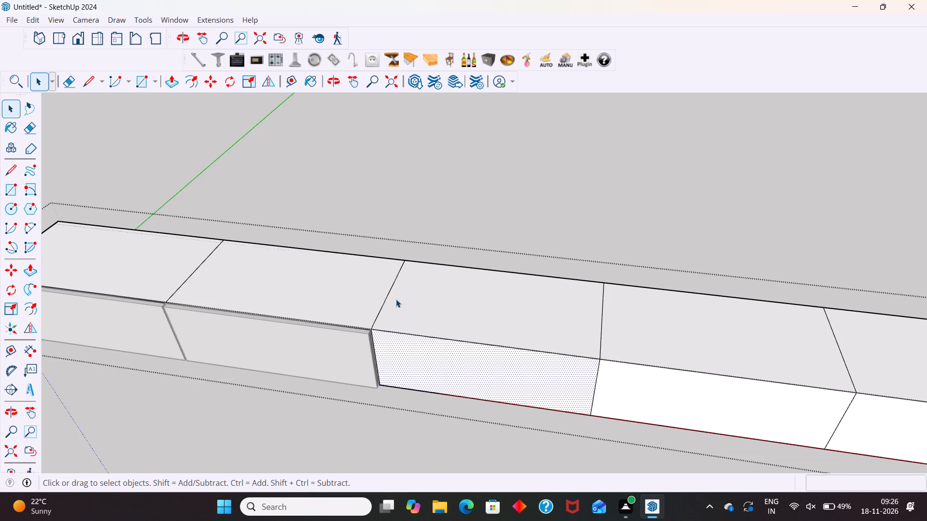
{"action": "scroll", "coordinate": [382, 302], "scroll_direction": "down", "scroll_amount": 5}
{"action": "middle_click_drag", "start_coordinate": [460, 278], "coordinate": [459, 253]}
{"action": "middle_click_drag", "start_coordinate": [455, 364], "coordinate": [435, 302]}
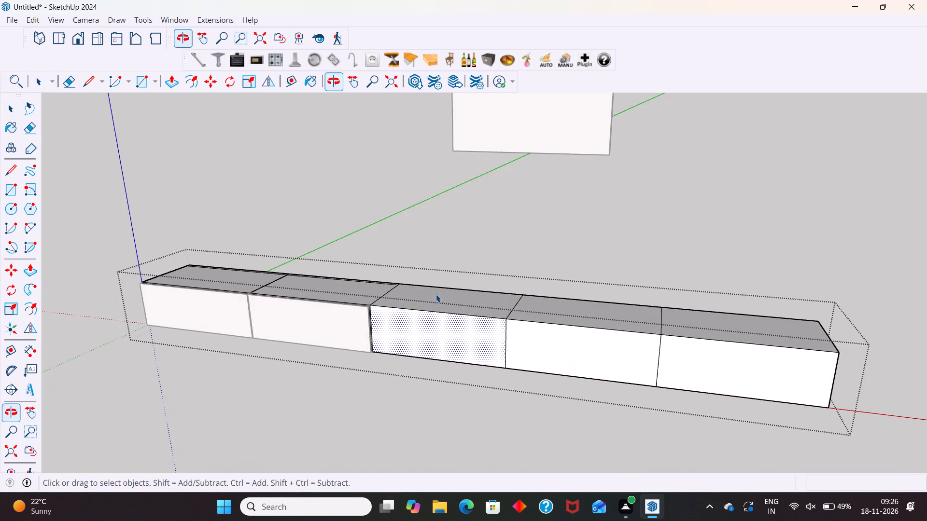
{"action": "scroll", "coordinate": [479, 331], "scroll_direction": "up", "scroll_amount": 5}
{"action": "middle_click_drag", "start_coordinate": [506, 413], "coordinate": [517, 400]}
{"action": "scroll", "coordinate": [403, 332], "scroll_direction": "up", "scroll_amount": 1}
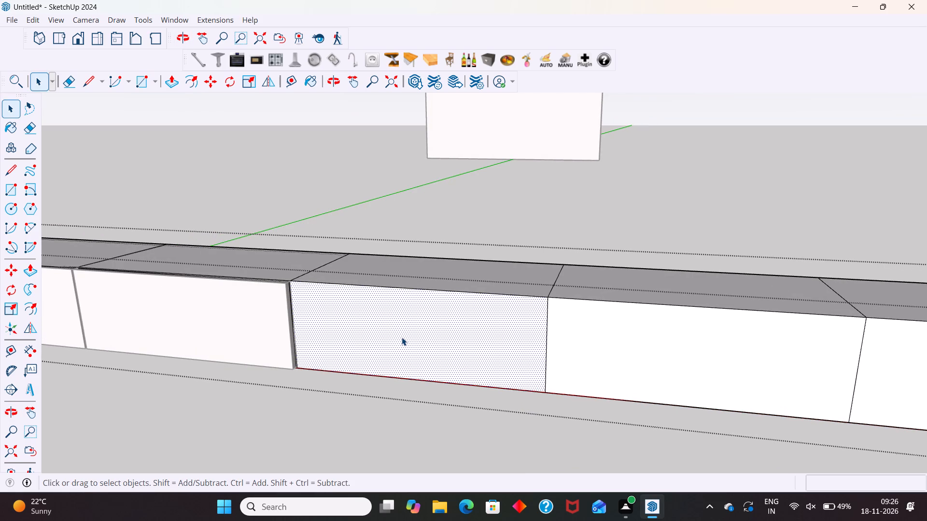
{"action": "key", "text": "f"}
{"action": "left_click", "coordinate": [419, 316]}
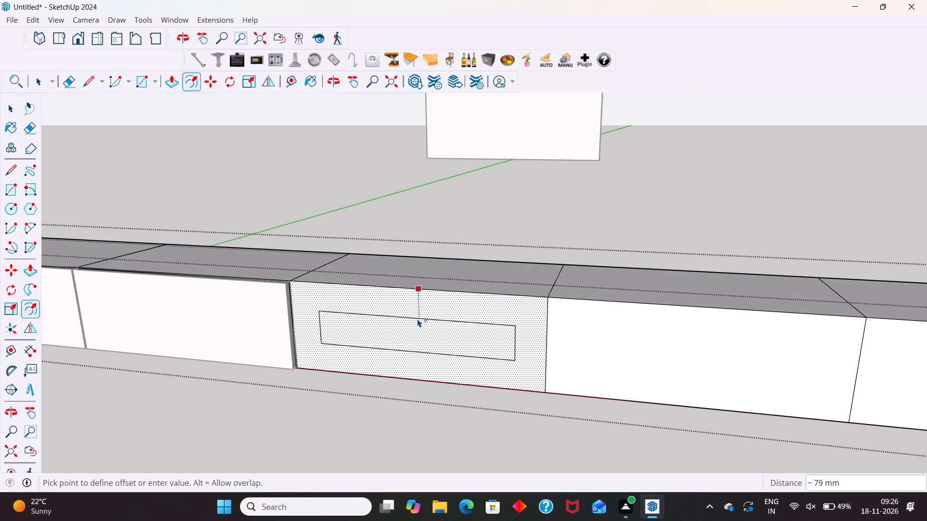
{"action": "type", "text": "3MM"}
{"action": "key", "text": "Return"}
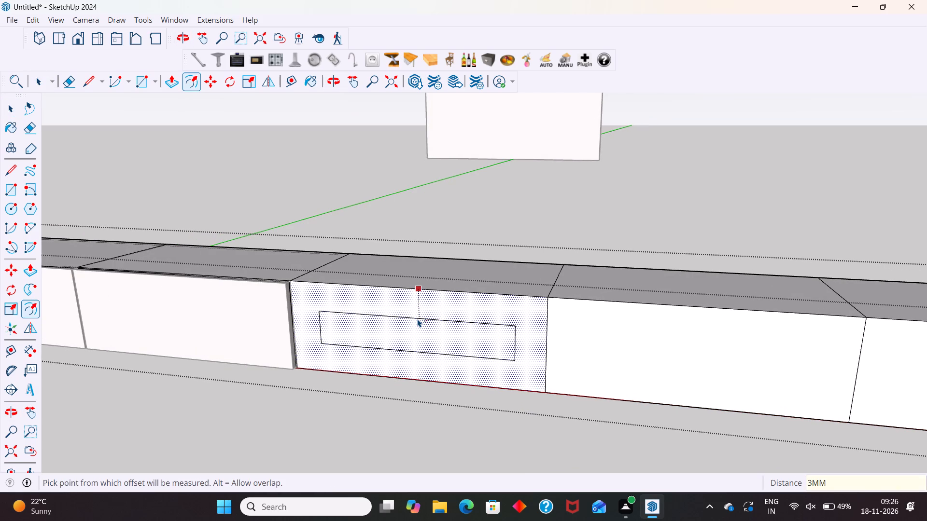
Push the third section's inset front face 344 mm inward to hollow it, and close the unit's group.
{"action": "key", "text": "space"}
{"action": "left_click", "coordinate": [433, 342]}
{"action": "key", "text": "p"}
{"action": "left_click", "coordinate": [432, 342]}
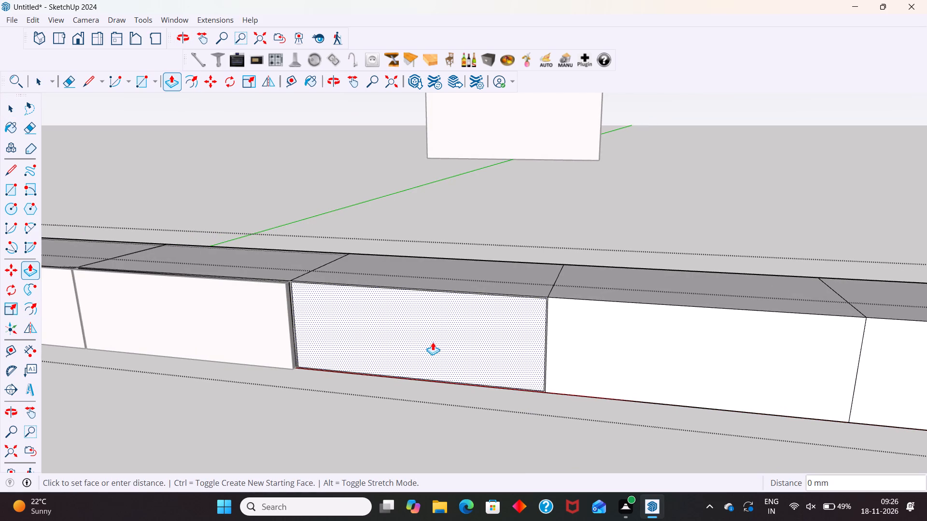
{"action": "type", "text": "344"}
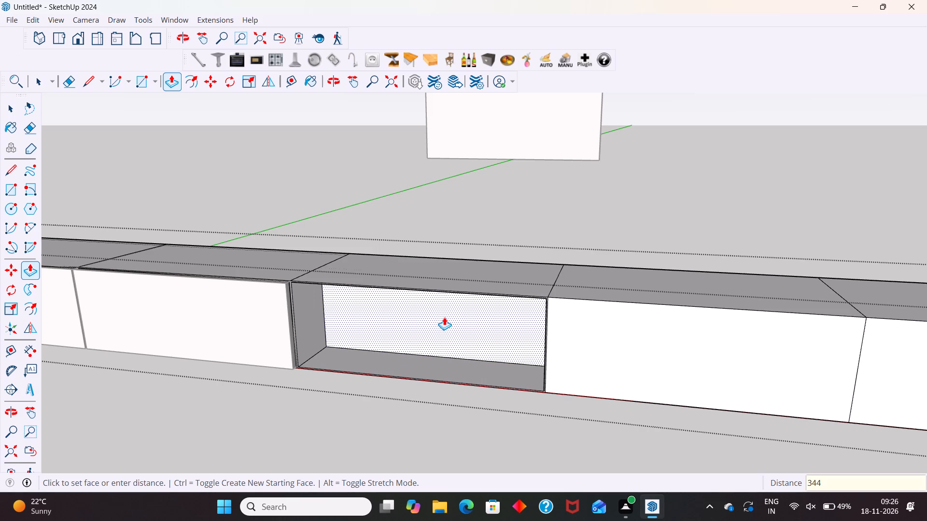
{"action": "key", "text": "Return"}
{"action": "key", "text": "space"}
{"action": "left_click", "coordinate": [311, 418]}
In a new group, draw a 691 × 250 mm rectangle corner to corner over the front of the hollowed third section.
{"action": "right_click", "coordinate": [323, 395]}
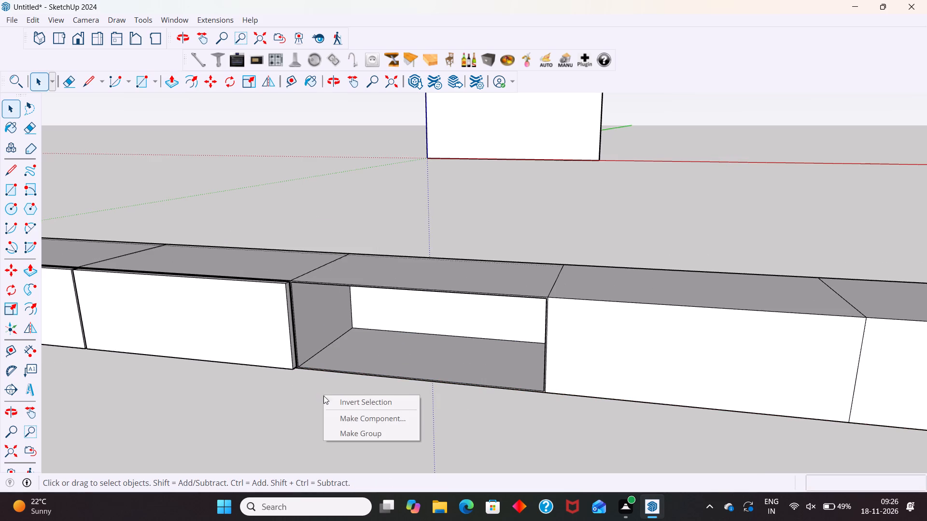
{"action": "left_click", "coordinate": [347, 433]}
{"action": "middle_click_drag", "start_coordinate": [275, 405], "coordinate": [336, 413]}
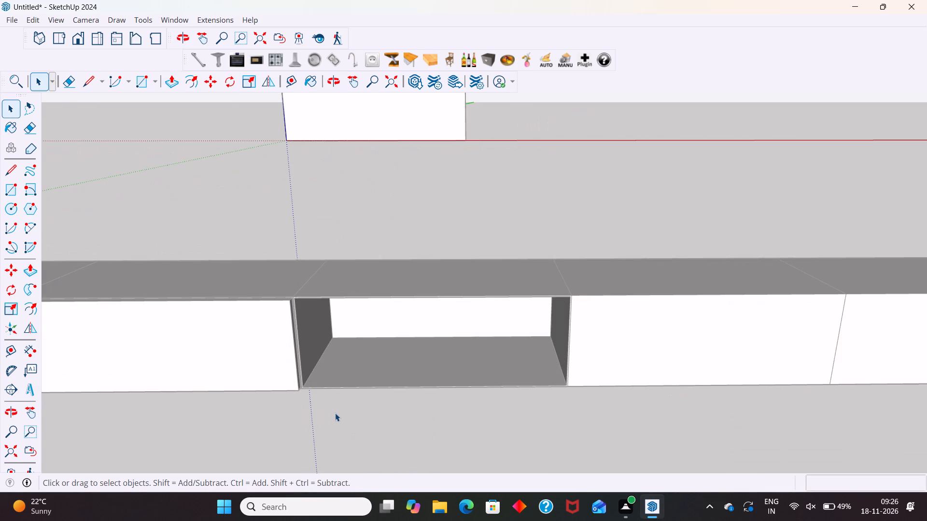
{"action": "key", "text": "r"}
{"action": "scroll", "coordinate": [290, 296], "scroll_direction": "up", "scroll_amount": 17}
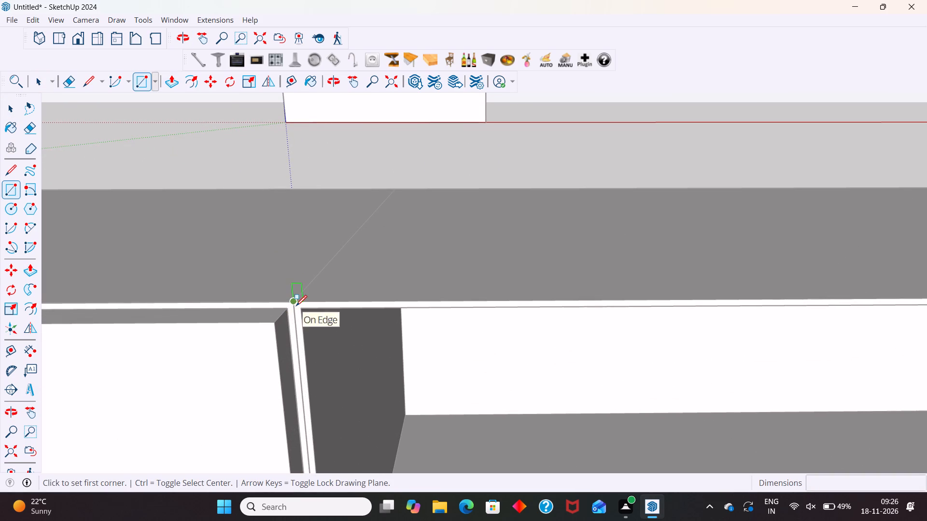
{"action": "left_click_drag", "start_coordinate": [294, 304], "coordinate": [297, 313]}
{"action": "scroll", "coordinate": [309, 340], "scroll_direction": "down", "scroll_amount": 18}
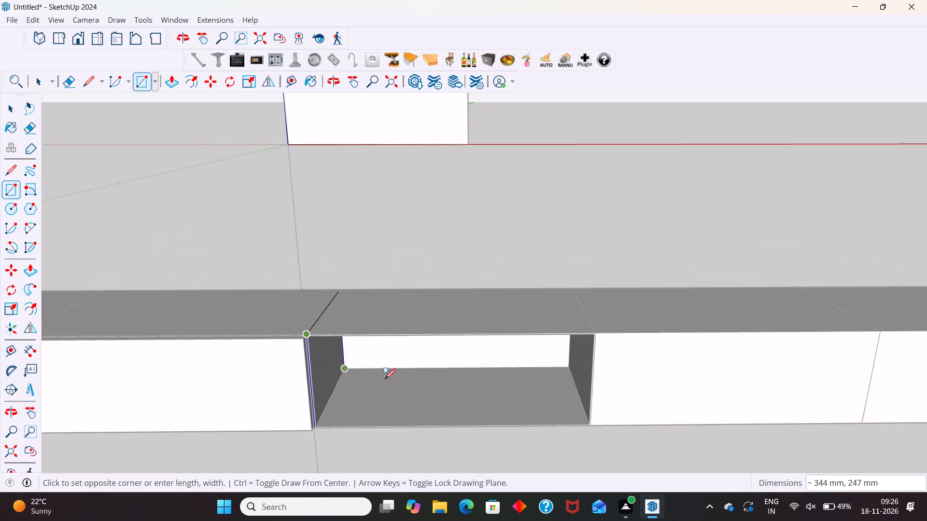
{"action": "scroll", "coordinate": [607, 424], "scroll_direction": "up", "scroll_amount": 20}
{"action": "scroll", "coordinate": [607, 424], "scroll_direction": "up", "scroll_amount": 1}
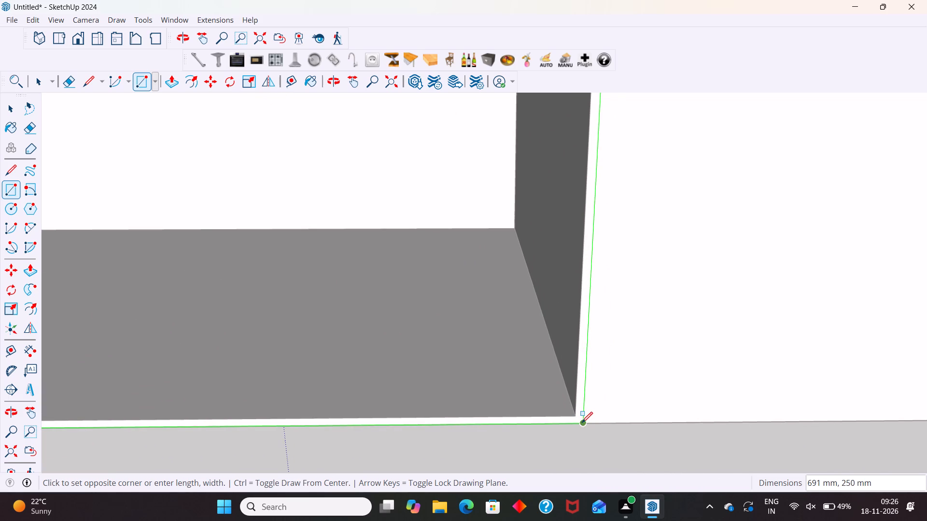
{"action": "left_click", "coordinate": [582, 423]}
{"action": "key", "text": "space"}
Offset the outline of the third section's front rectangle inward by 18 mm.
{"action": "scroll", "coordinate": [484, 433], "scroll_direction": "down", "scroll_amount": 18}
{"action": "left_click", "coordinate": [440, 373]}
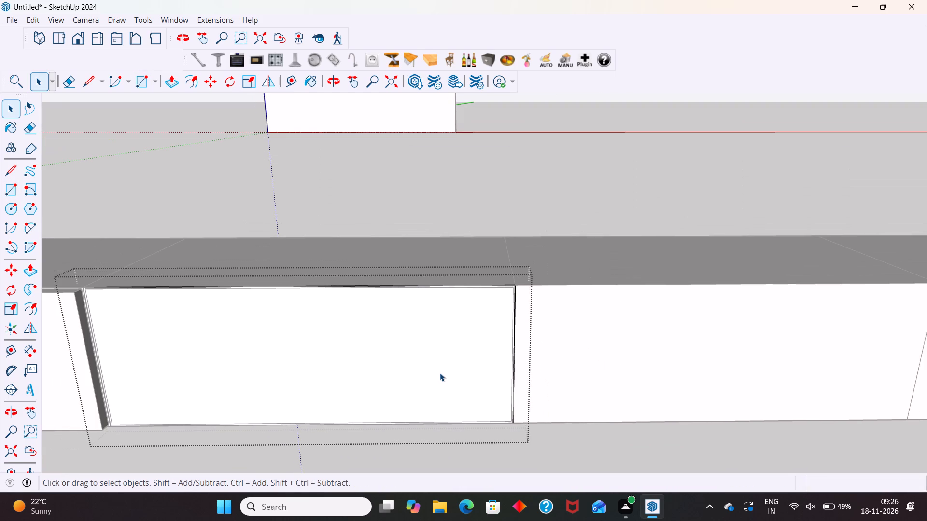
{"action": "key", "text": "f"}
{"action": "left_click", "coordinate": [431, 329]}
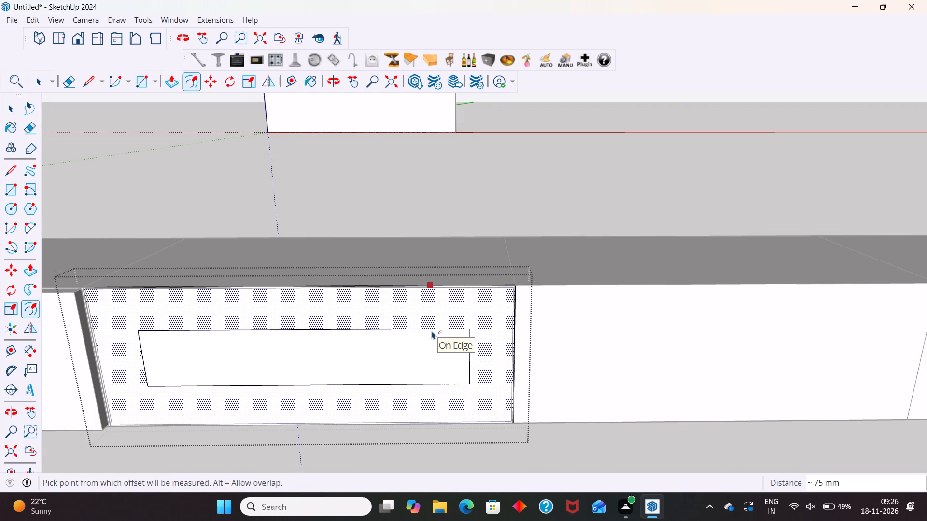
{"action": "key", "text": "1"}
{"action": "key", "text": "8"}
{"action": "key", "text": "Return"}
{"action": "key", "text": "space"}
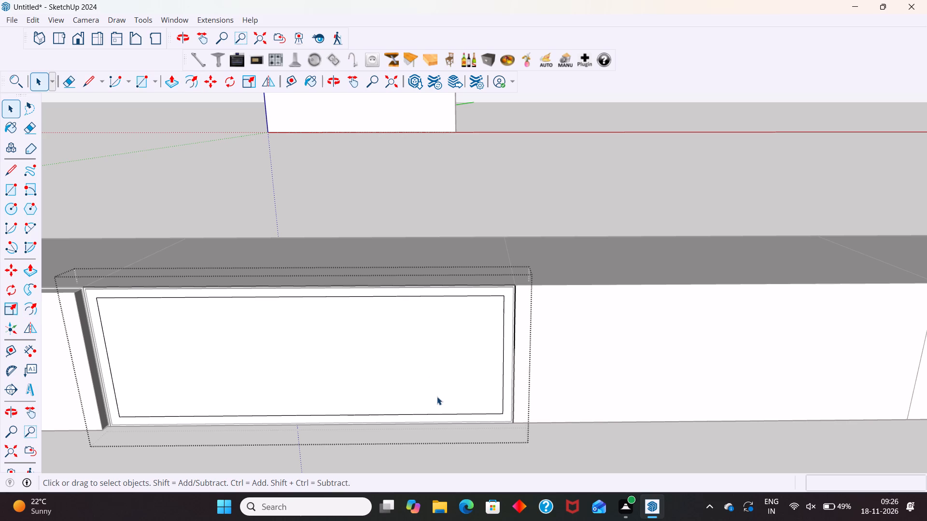
Cut the inner face out of the third section's front rectangle, keeping it on the clipboard.
{"action": "left_click", "coordinate": [439, 389]}
{"action": "scroll", "coordinate": [481, 332], "scroll_direction": "down", "scroll_amount": 3}
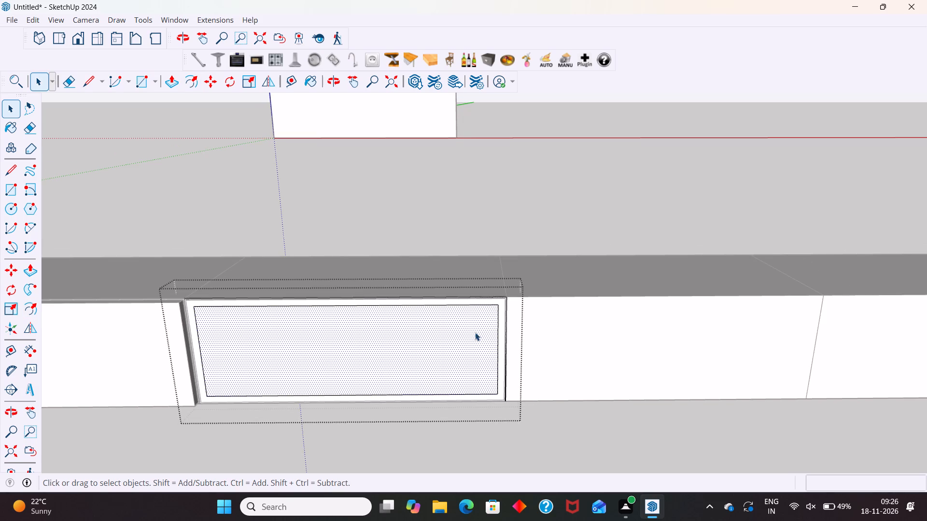
{"action": "key", "text": "ctrl+c"}
{"action": "key", "text": "ctrl+x"}
Pull the remaining border face outward 18 mm to form the third section's front frame, and close its group.
{"action": "double_click", "coordinate": [502, 310]}
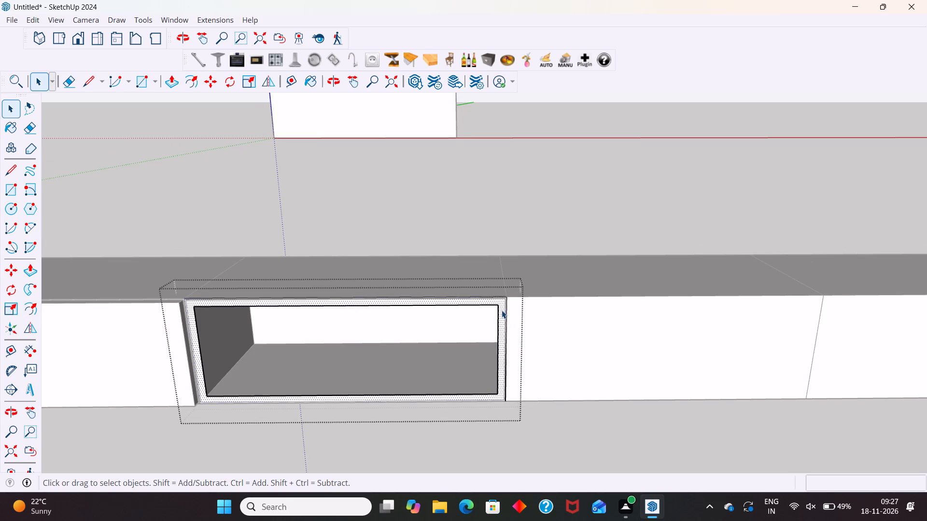
{"action": "left_click", "coordinate": [502, 310]}
{"action": "left_click", "coordinate": [502, 310]}
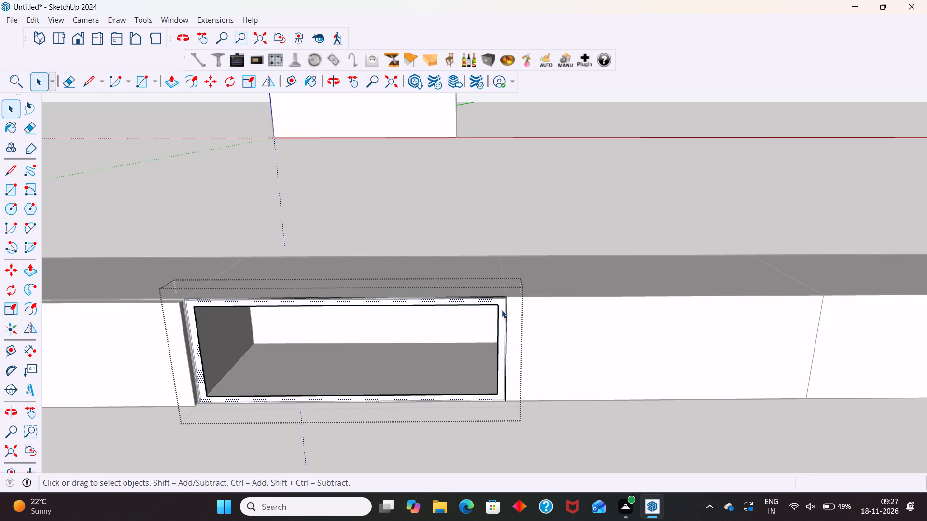
{"action": "key", "text": "p"}
{"action": "left_click", "coordinate": [502, 310]}
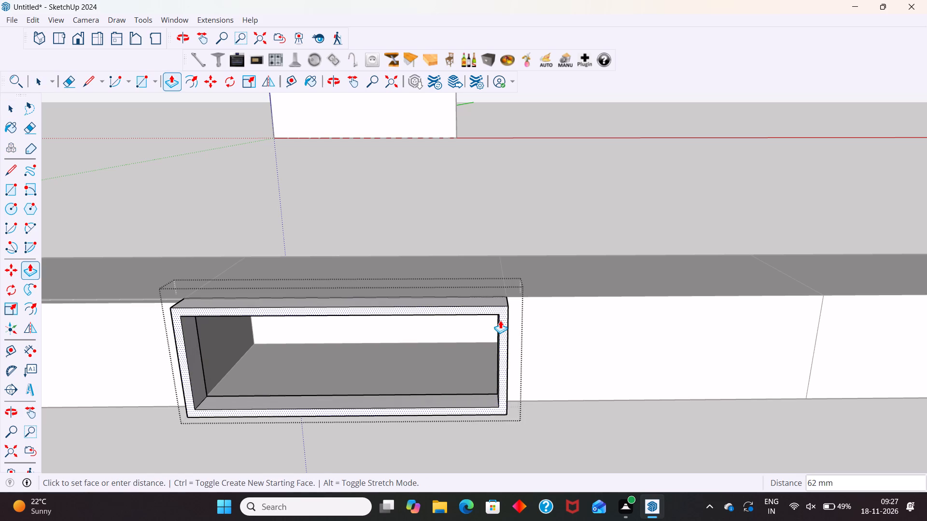
{"action": "type", "text": "18"}
{"action": "key", "text": "Return"}
{"action": "key", "text": "space"}
{"action": "left_click", "coordinate": [603, 418]}
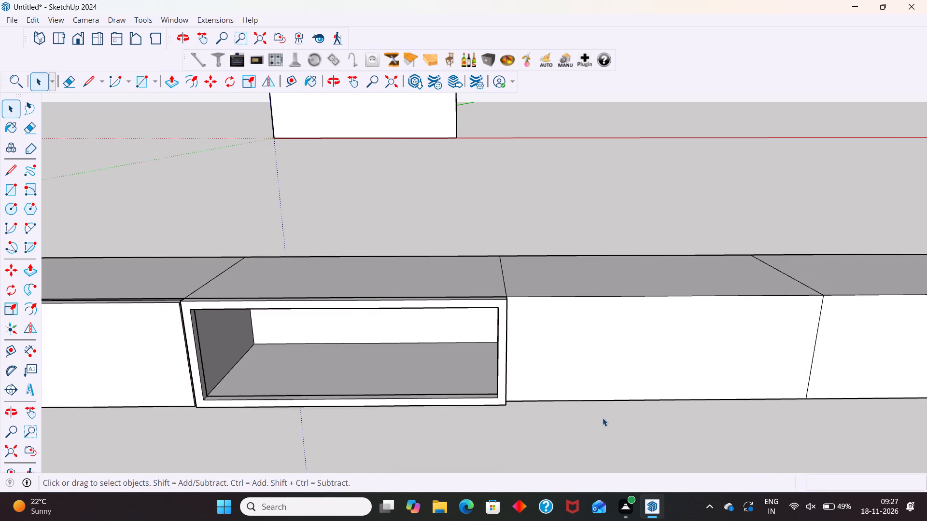
Paste the cut inner face in place within the third section's frame, make it a separate group and open that group.
{"action": "left_click", "coordinate": [36, 18]}
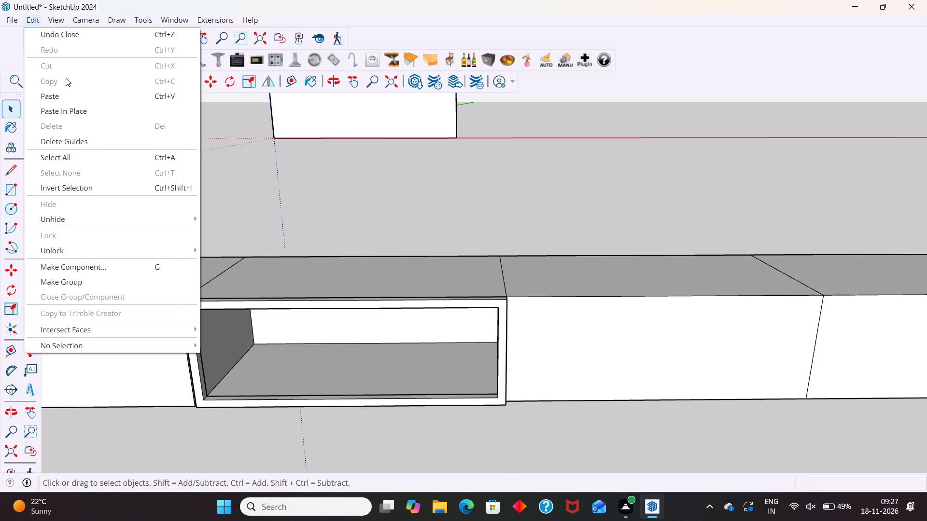
{"action": "left_click", "coordinate": [71, 110]}
{"action": "scroll", "coordinate": [266, 321], "scroll_direction": "down", "scroll_amount": 4}
{"action": "scroll", "coordinate": [250, 347], "scroll_direction": "up", "scroll_amount": 5}
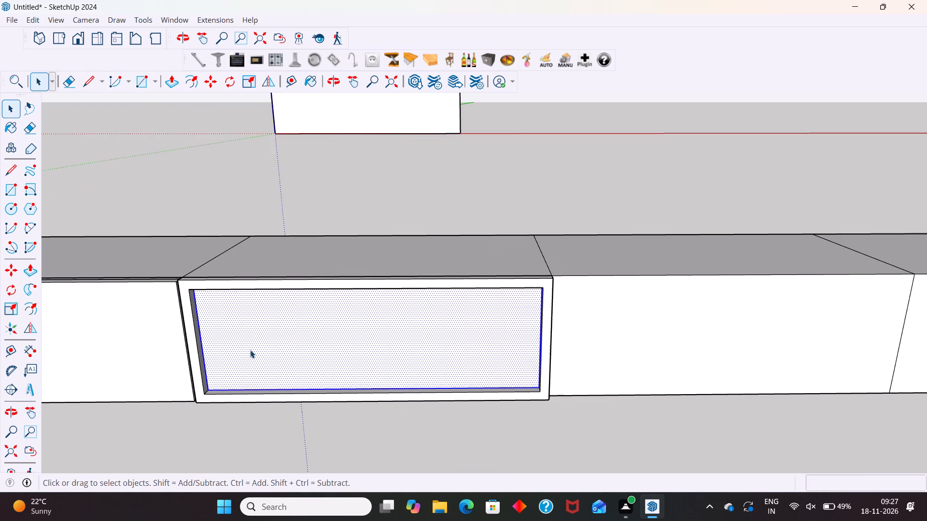
{"action": "scroll", "coordinate": [253, 353], "scroll_direction": "up", "scroll_amount": 3}
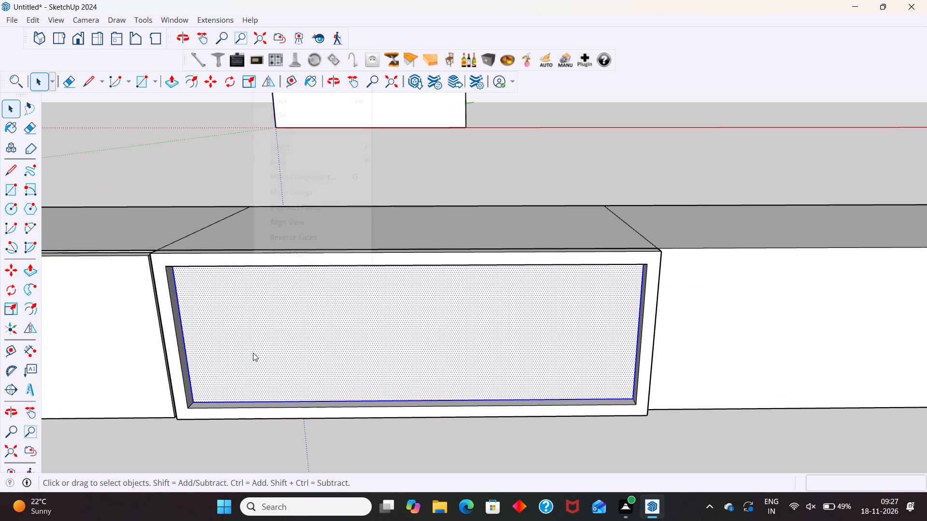
{"action": "right_click", "coordinate": [253, 353]}
{"action": "left_click", "coordinate": [296, 192]}
{"action": "triple_click", "coordinate": [283, 365]}
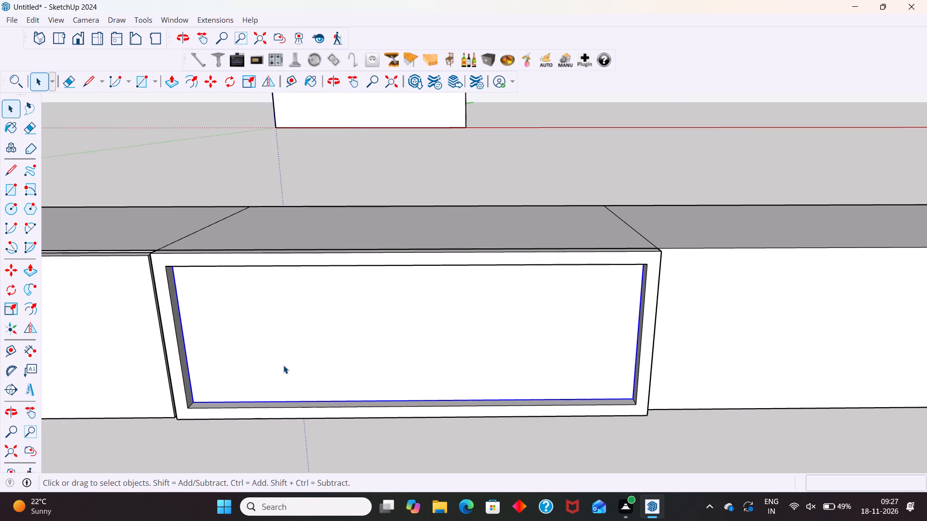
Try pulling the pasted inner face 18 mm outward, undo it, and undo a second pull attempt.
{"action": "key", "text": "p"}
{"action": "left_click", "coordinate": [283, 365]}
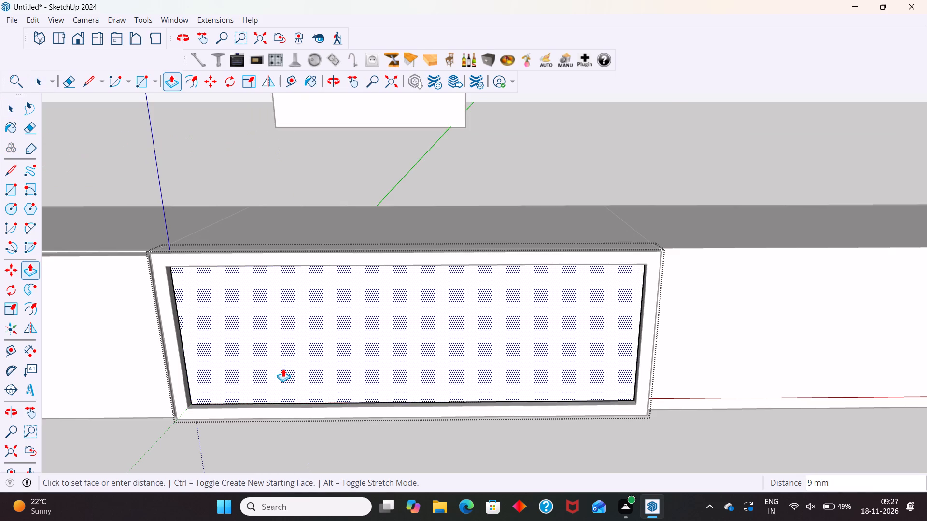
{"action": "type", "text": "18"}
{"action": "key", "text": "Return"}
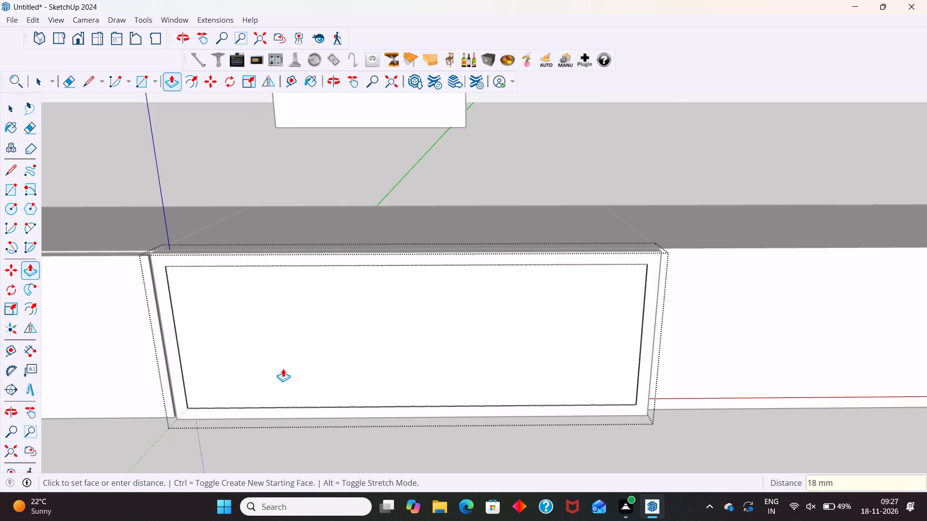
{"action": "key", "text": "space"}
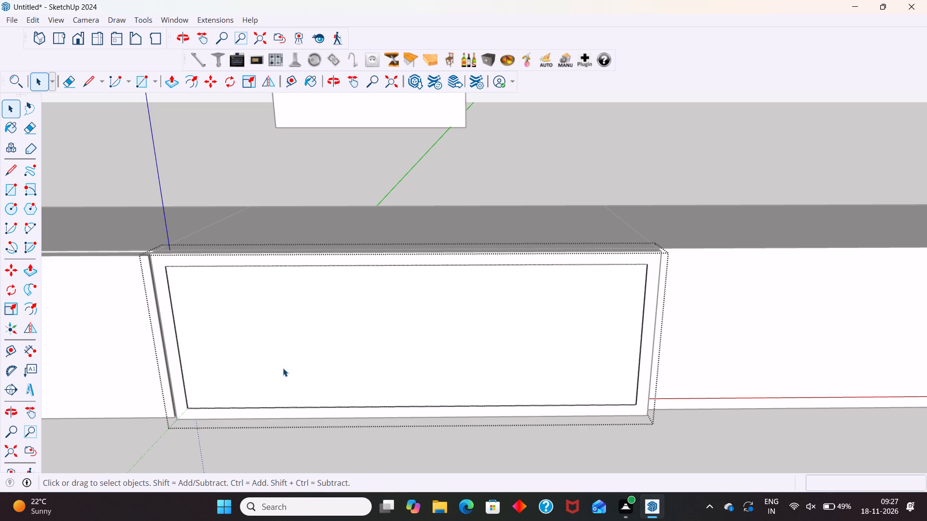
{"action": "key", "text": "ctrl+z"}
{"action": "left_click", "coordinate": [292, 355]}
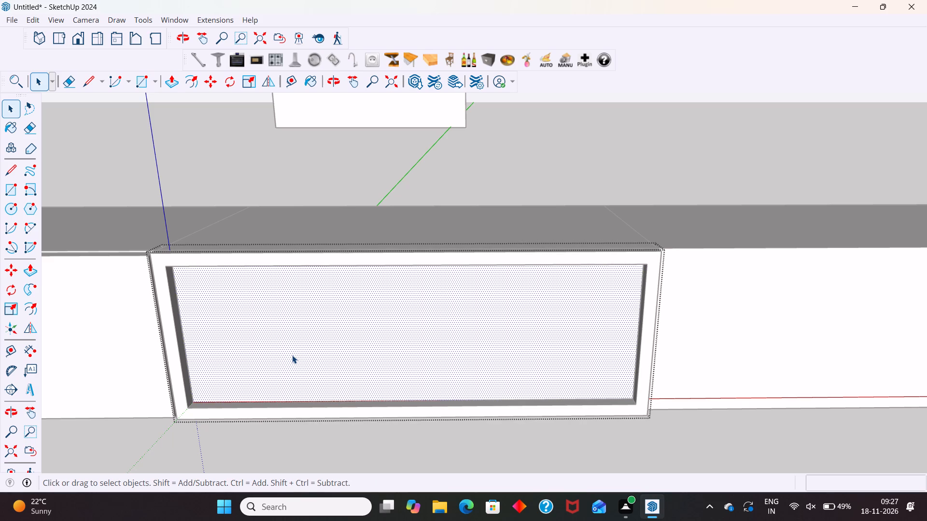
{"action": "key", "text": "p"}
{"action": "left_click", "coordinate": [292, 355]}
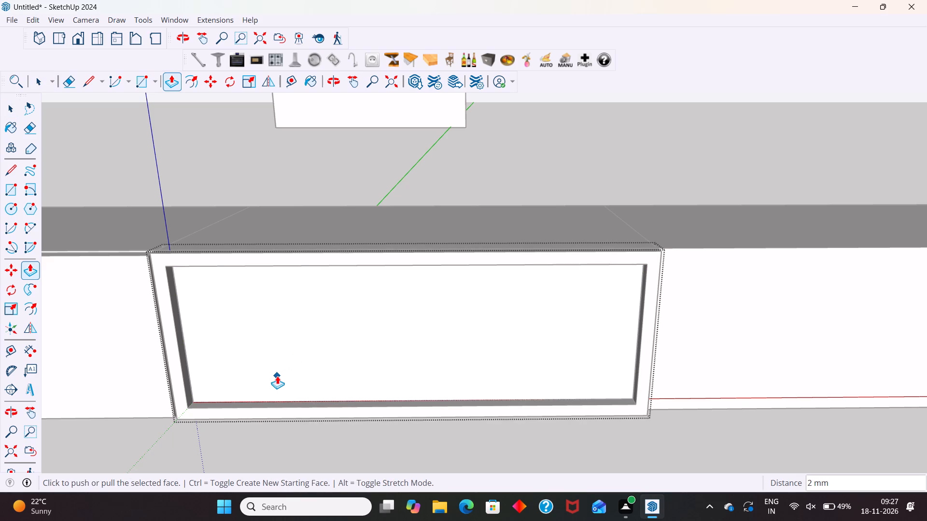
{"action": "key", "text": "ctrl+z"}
Pull the pasted inner face in the third section's frame outward 5 mm.
{"action": "key", "text": "space"}
{"action": "left_click", "coordinate": [348, 331]}
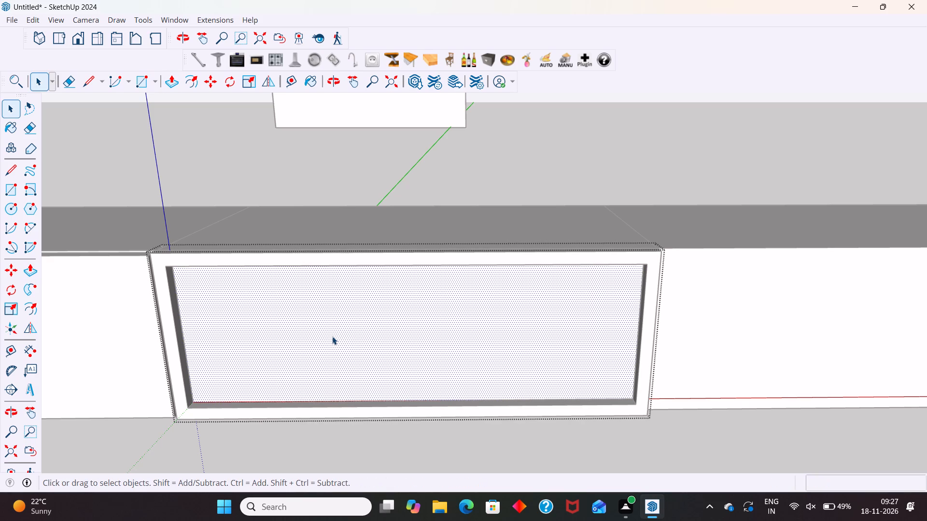
{"action": "left_click", "coordinate": [332, 336]}
{"action": "key", "text": "p"}
{"action": "left_click", "coordinate": [331, 336]}
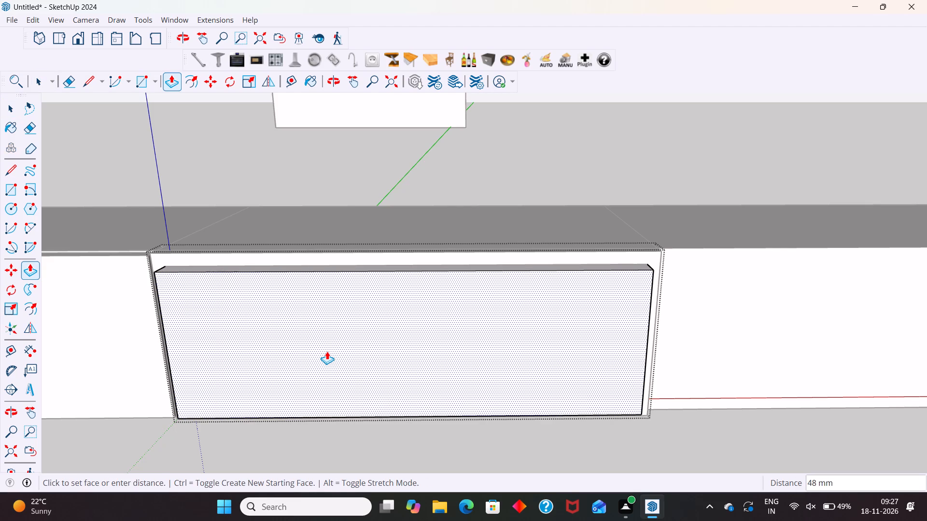
{"action": "key", "text": "5"}
{"action": "key", "text": "Return"}
{"action": "key", "text": "space"}
Move the whole inner panel outward within the third section's frame, using its lower corner as base point, and close its group.
{"action": "scroll", "coordinate": [183, 379], "scroll_direction": "up", "scroll_amount": 6}
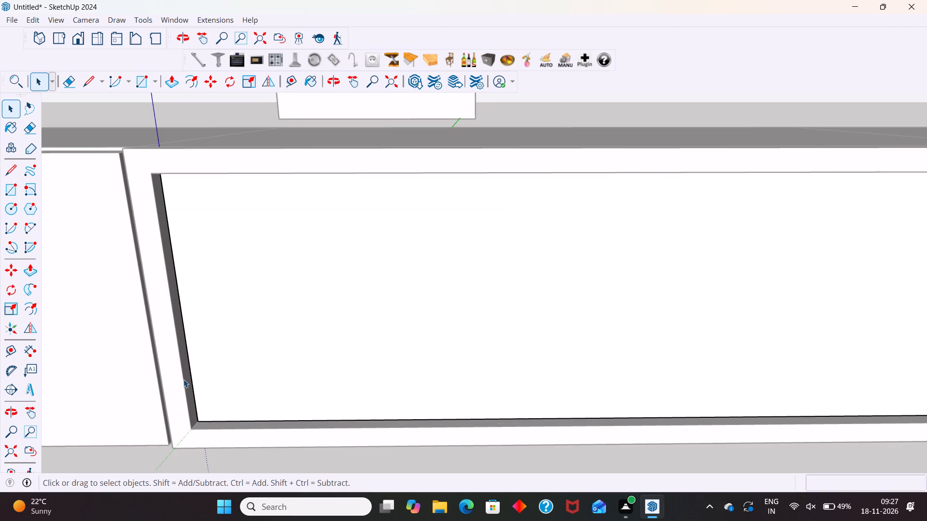
{"action": "left_click", "coordinate": [226, 402]}
{"action": "scroll", "coordinate": [217, 419], "scroll_direction": "up", "scroll_amount": 10}
{"action": "triple_click", "coordinate": [211, 419]}
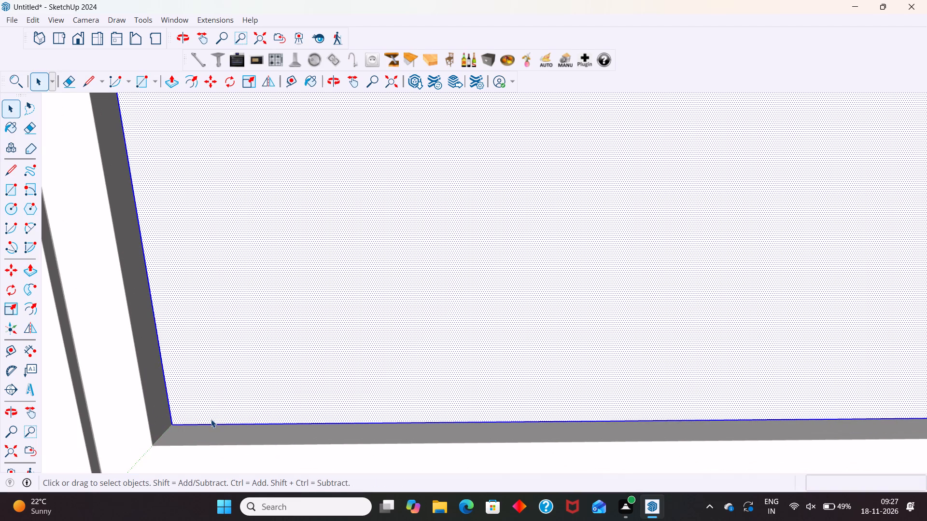
{"action": "key", "text": "m"}
{"action": "left_click", "coordinate": [173, 425]}
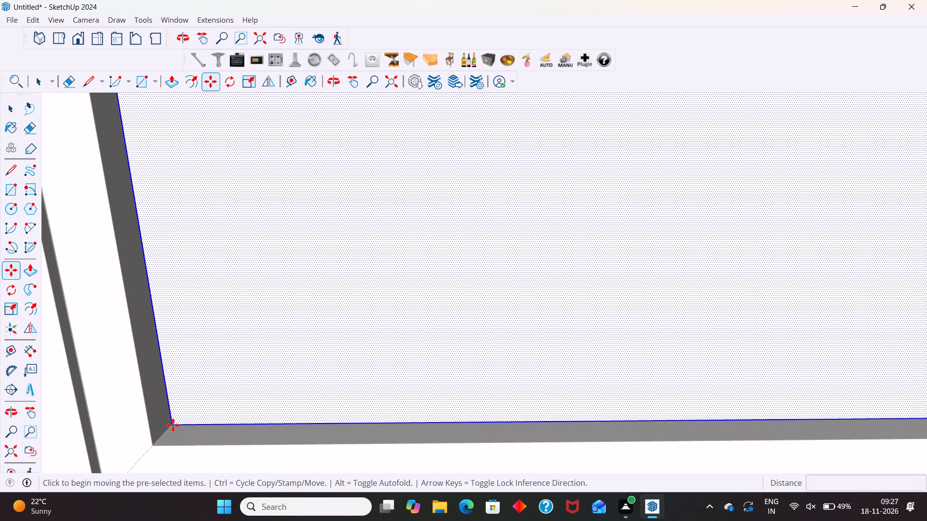
{"action": "left_click", "coordinate": [168, 435]}
{"action": "key", "text": "space"}
{"action": "scroll", "coordinate": [343, 325], "scroll_direction": "down", "scroll_amount": 13}
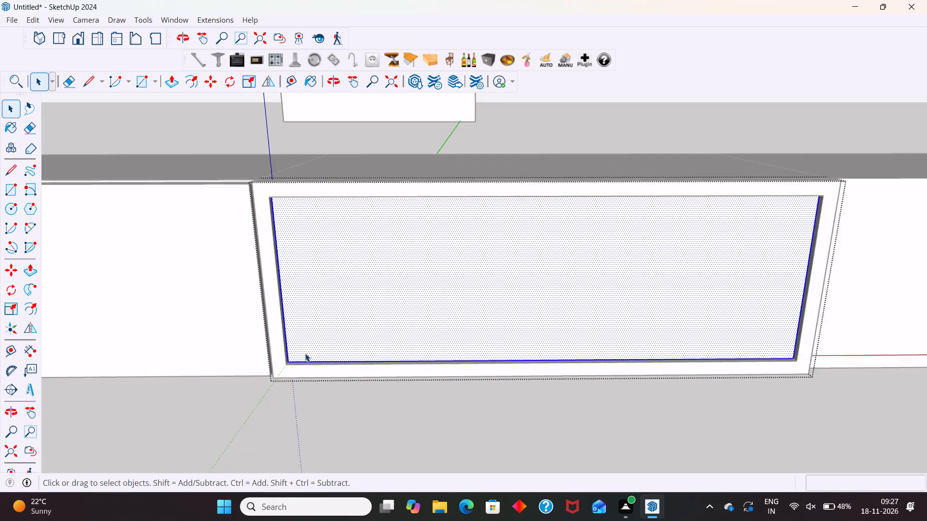
{"action": "scroll", "coordinate": [305, 353], "scroll_direction": "down", "scroll_amount": 15}
{"action": "left_click", "coordinate": [291, 384]}
Open the five-section unit's group and offset the fourth section's front face inward by 3 mm.
{"action": "scroll", "coordinate": [289, 377], "scroll_direction": "down", "scroll_amount": 11}
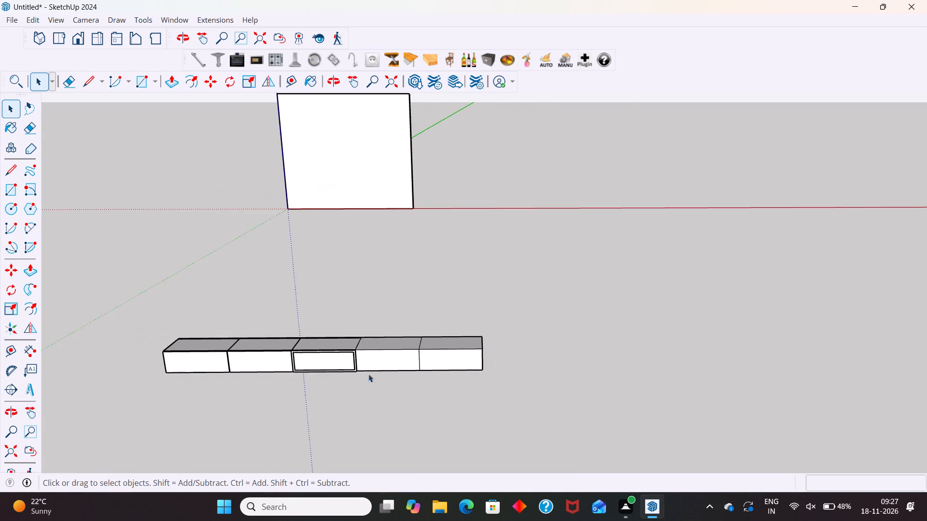
{"action": "scroll", "coordinate": [458, 353], "scroll_direction": "down", "scroll_amount": 1}
{"action": "middle_click_drag", "start_coordinate": [458, 353], "coordinate": [350, 365]}
{"action": "scroll", "coordinate": [421, 335], "scroll_direction": "up", "scroll_amount": 8}
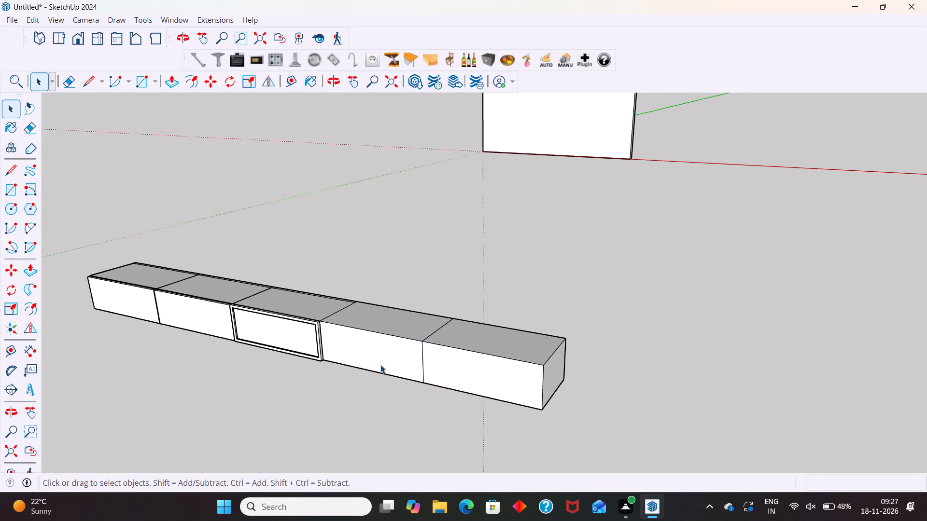
{"action": "triple_click", "coordinate": [380, 365]}
{"action": "middle_click_drag", "start_coordinate": [414, 368], "coordinate": [478, 334]}
{"action": "scroll", "coordinate": [431, 325], "scroll_direction": "up", "scroll_amount": 5}
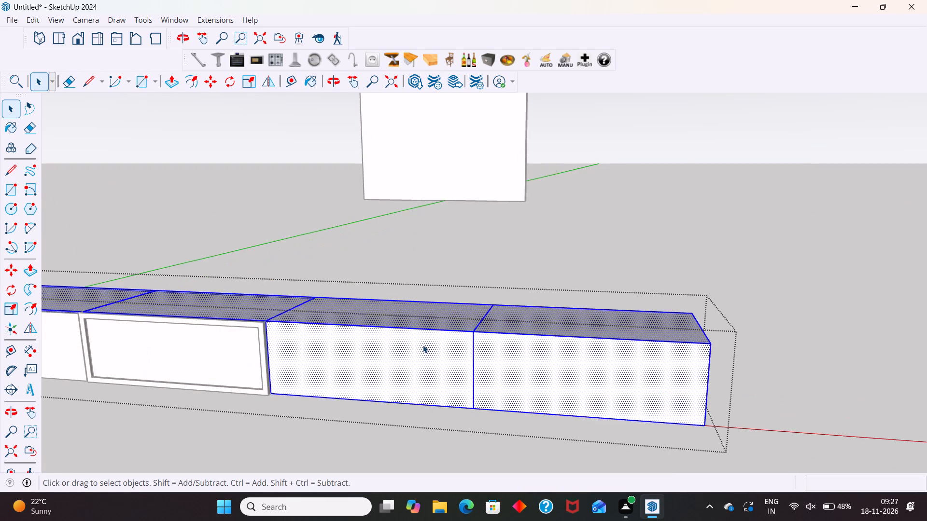
{"action": "left_click", "coordinate": [421, 347]}
{"action": "left_click", "coordinate": [421, 347]}
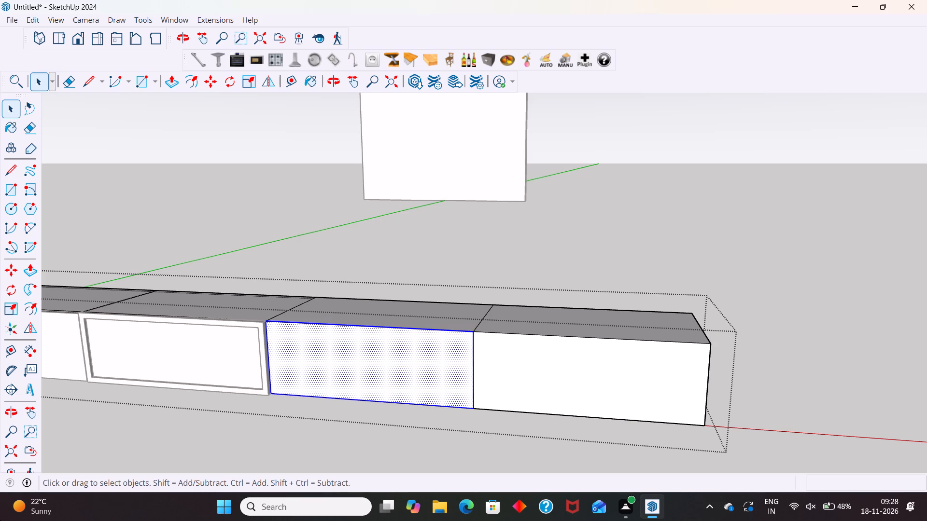
{"action": "key", "text": "f"}
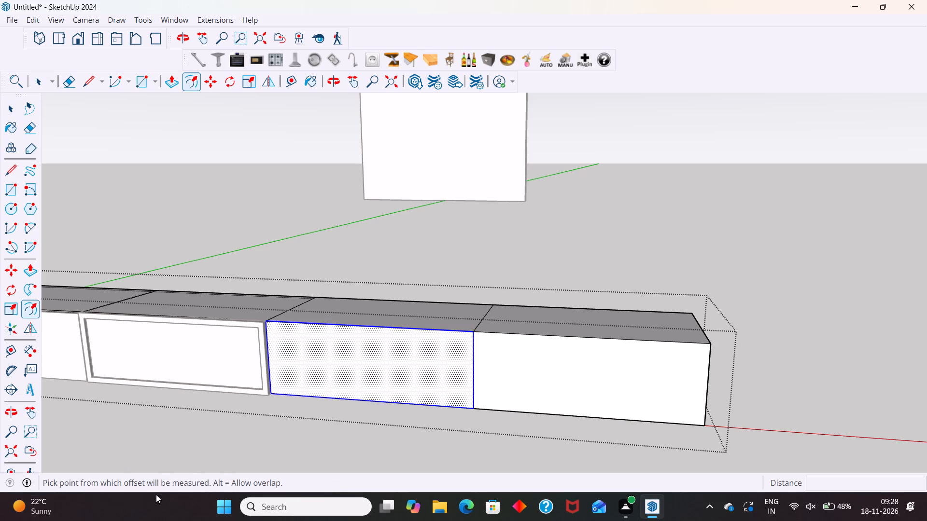
{"action": "left_click", "coordinate": [298, 341]}
{"action": "key", "text": "3"}
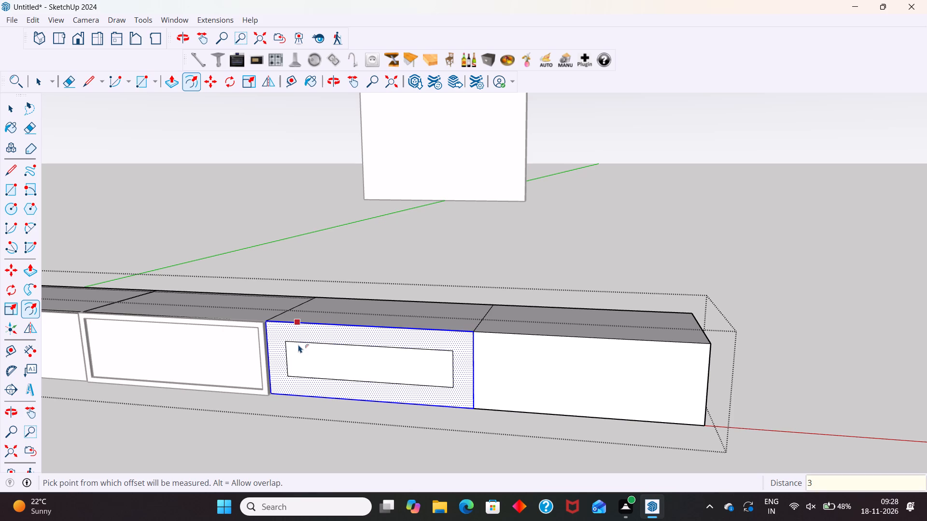
{"action": "key", "text": "Return"}
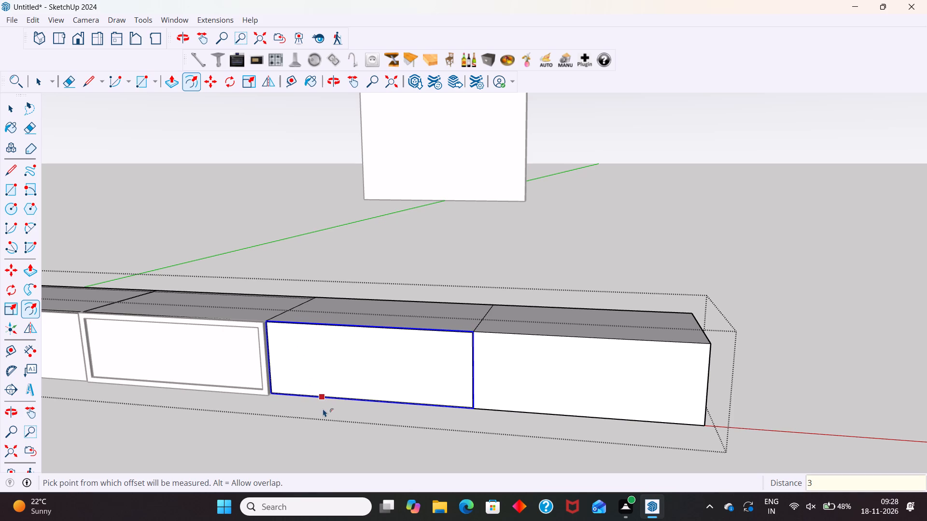
{"action": "key", "text": "space"}
Push the fourth section's inner face 344 mm into the unit to hollow it, and close the group.
{"action": "left_click", "coordinate": [375, 372]}
{"action": "scroll", "coordinate": [461, 384], "scroll_direction": "up", "scroll_amount": 2}
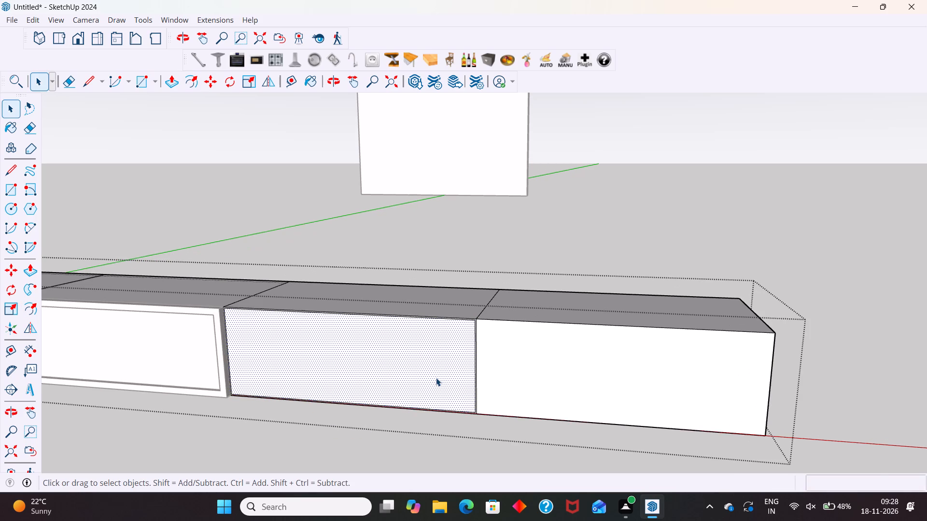
{"action": "scroll", "coordinate": [436, 378], "scroll_direction": "up", "scroll_amount": 2}
{"action": "key", "text": "p"}
{"action": "left_click", "coordinate": [428, 378]}
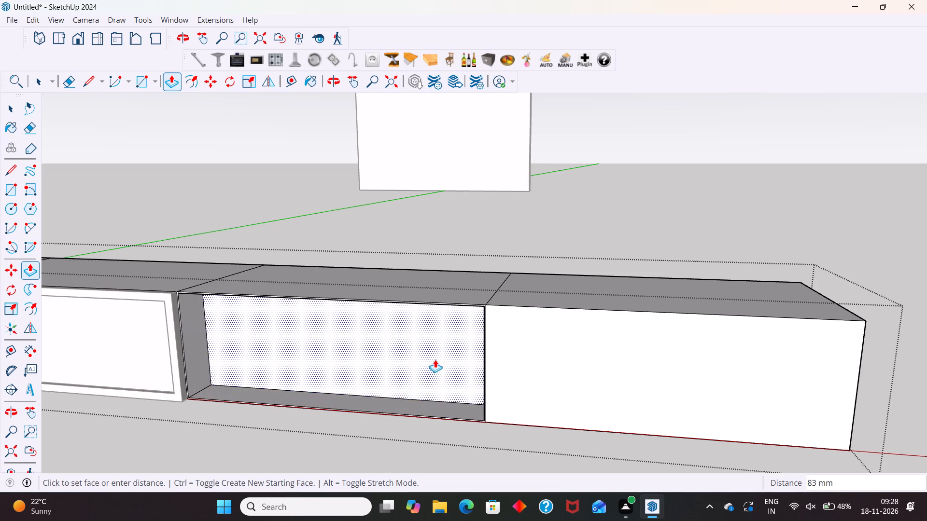
{"action": "type", "text": "344"}
{"action": "key", "text": "Return"}
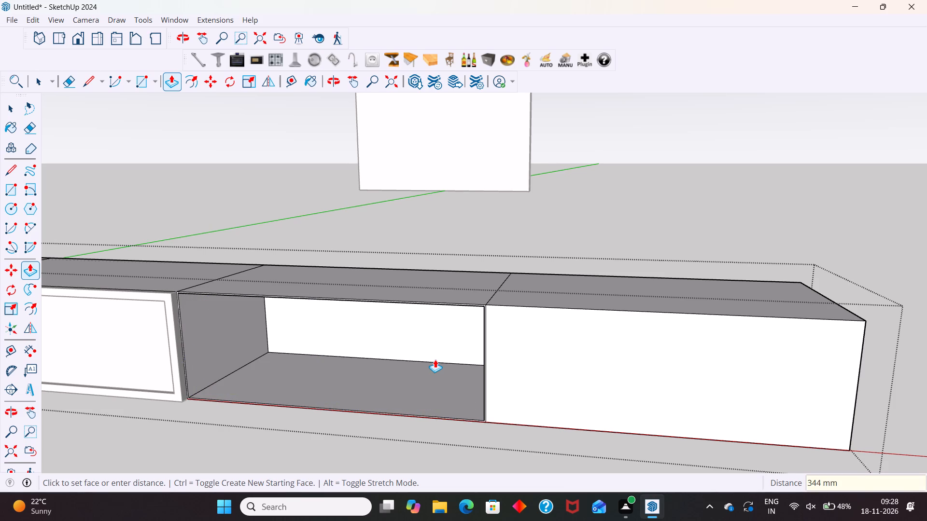
{"action": "key", "text": "space"}
{"action": "scroll", "coordinate": [405, 267], "scroll_direction": "down", "scroll_amount": 7}
{"action": "left_click", "coordinate": [350, 381]}
Create a new group and draw a 691 × 250 mm rectangle corner to corner over the fourth section's front opening.
{"action": "right_click", "coordinate": [350, 381]}
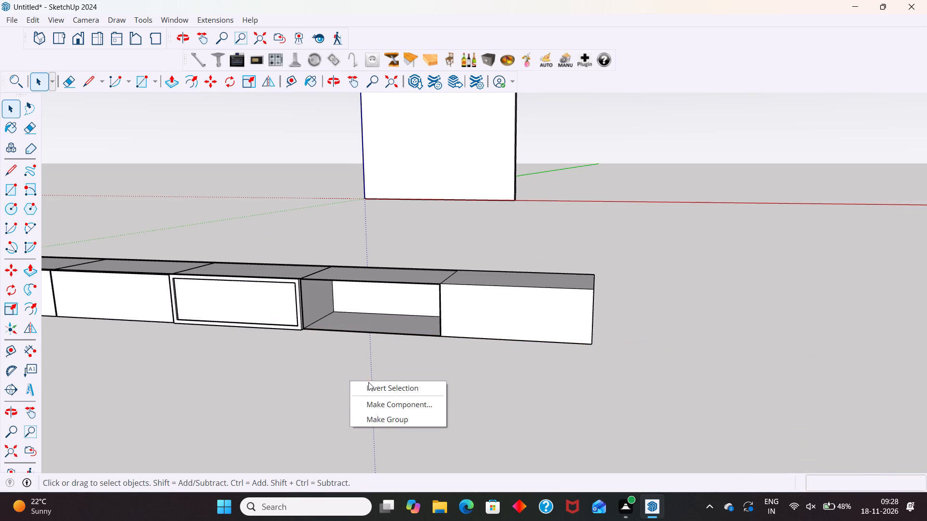
{"action": "left_click", "coordinate": [379, 422]}
{"action": "scroll", "coordinate": [273, 273], "scroll_direction": "up", "scroll_amount": 10}
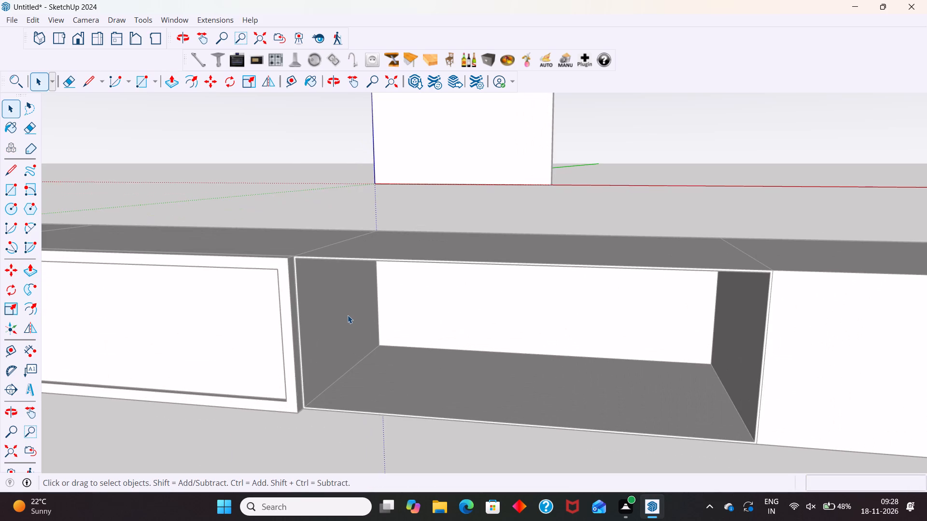
{"action": "key", "text": "r"}
{"action": "scroll", "coordinate": [300, 267], "scroll_direction": "up", "scroll_amount": 16}
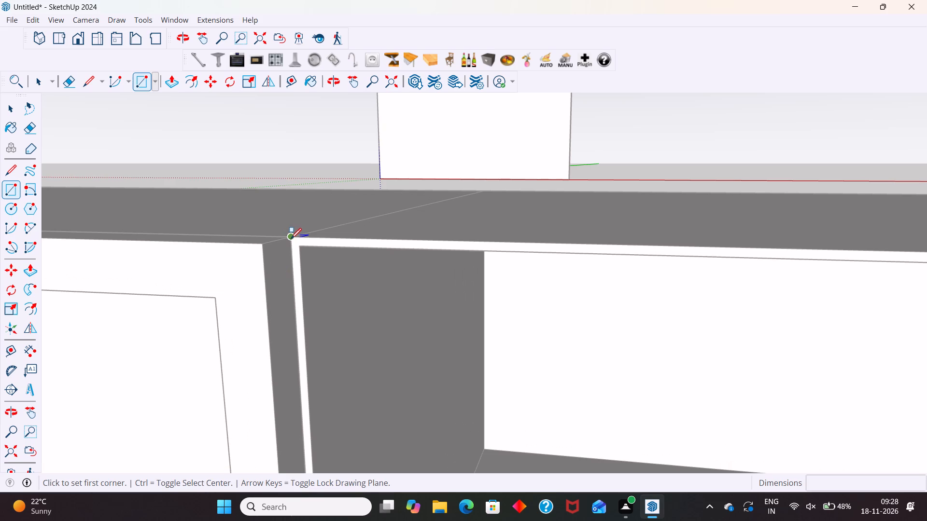
{"action": "left_click", "coordinate": [291, 239]}
{"action": "scroll", "coordinate": [290, 260], "scroll_direction": "down", "scroll_amount": 6}
{"action": "scroll", "coordinate": [293, 264], "scroll_direction": "down", "scroll_amount": 18}
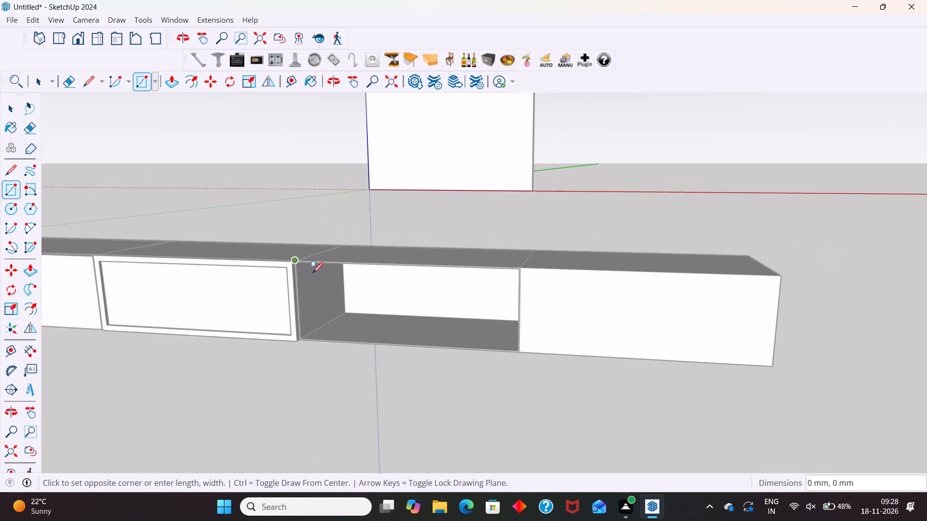
{"action": "scroll", "coordinate": [460, 349], "scroll_direction": "up", "scroll_amount": 10}
{"action": "scroll", "coordinate": [585, 342], "scroll_direction": "up", "scroll_amount": 7}
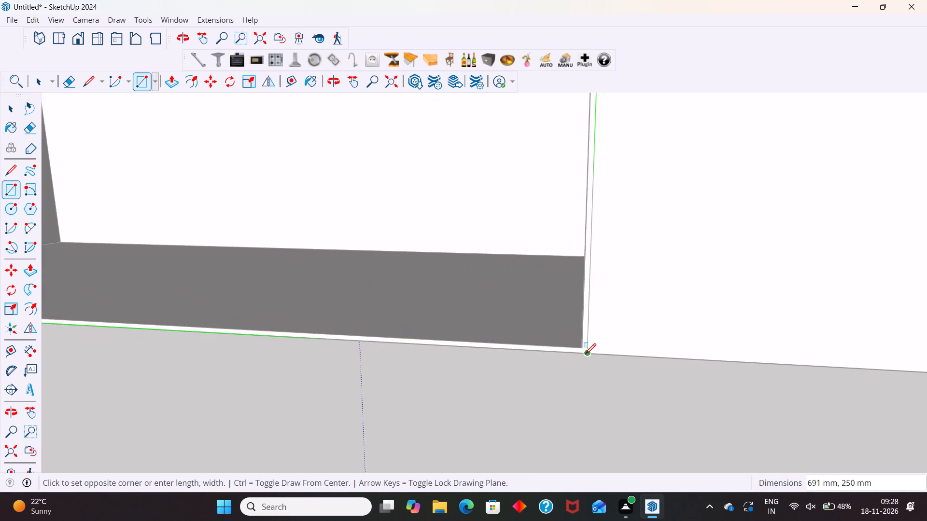
{"action": "scroll", "coordinate": [585, 354], "scroll_direction": "up", "scroll_amount": 2}
{"action": "left_click", "coordinate": [587, 352]}
{"action": "key", "text": "space"}
{"action": "scroll", "coordinate": [512, 350], "scroll_direction": "down", "scroll_amount": 12}
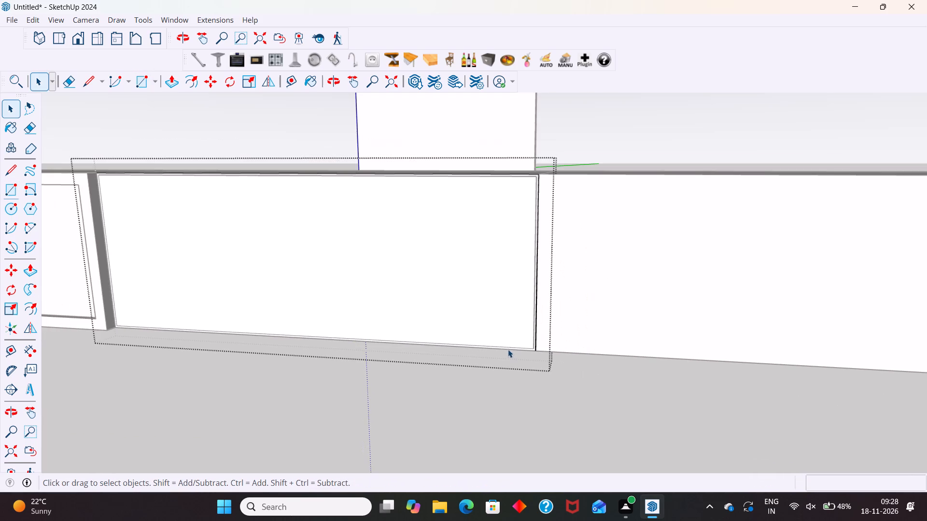
Offset the fourth section's front rectangle inward by 3 mm.
{"action": "left_click", "coordinate": [476, 322]}
{"action": "key", "text": "f"}
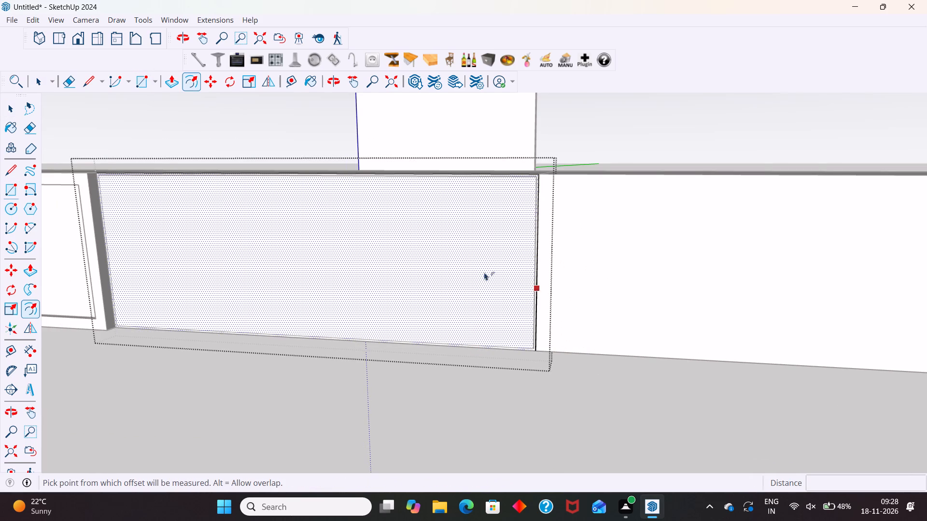
{"action": "left_click", "coordinate": [487, 249]}
{"action": "key", "text": "1"}
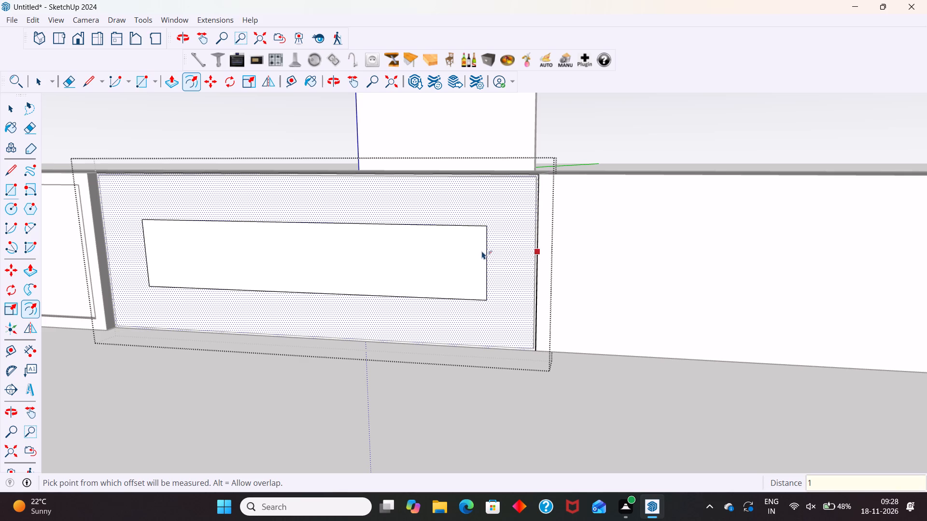
{"action": "key", "text": "BackSpace"}
{"action": "key", "text": "3"}
{"action": "key", "text": "Return"}
{"action": "key", "text": "space"}
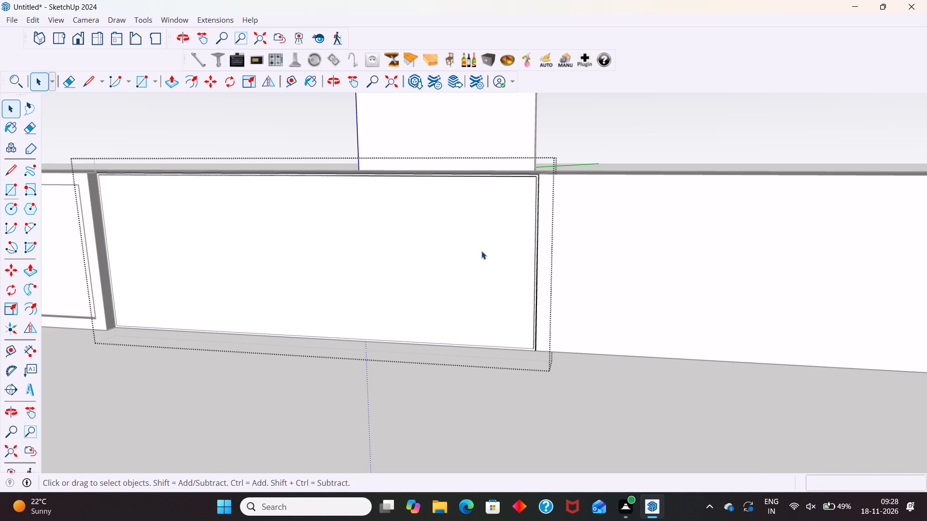
Pull the fourth section's inner front face outward 18 mm to form its panel, and close the group.
{"action": "scroll", "coordinate": [474, 248], "scroll_direction": "down", "scroll_amount": 5}
{"action": "left_click", "coordinate": [438, 271]}
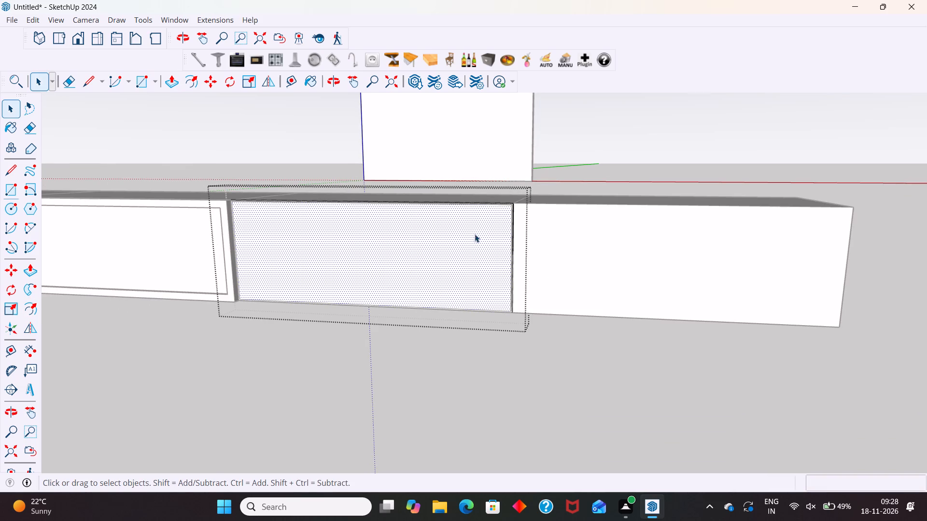
{"action": "key", "text": "p"}
{"action": "left_click", "coordinate": [461, 242]}
{"action": "key", "text": "1"}
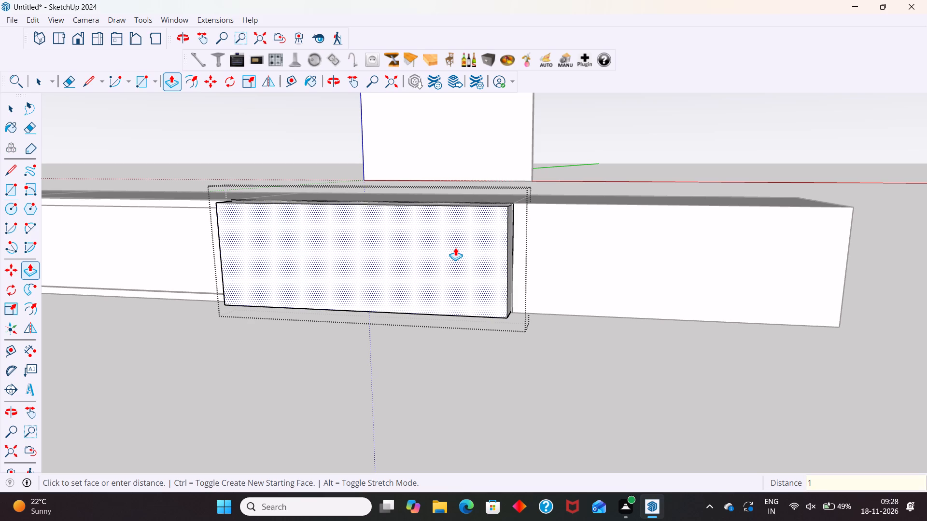
{"action": "key", "text": "8"}
{"action": "key", "text": "Return"}
{"action": "key", "text": "space"}
{"action": "left_click", "coordinate": [298, 415]}
Open the unit's group and offset the fifth section's front face inward by 3 mm.
{"action": "scroll", "coordinate": [219, 331], "scroll_direction": "down", "scroll_amount": 11}
{"action": "scroll", "coordinate": [451, 315], "scroll_direction": "up", "scroll_amount": 5}
{"action": "triple_click", "coordinate": [472, 305]}
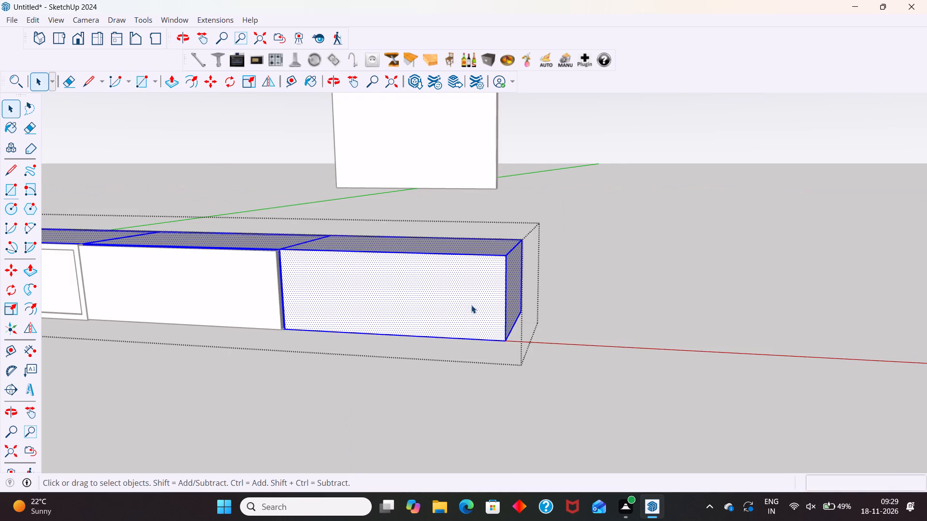
{"action": "left_click", "coordinate": [471, 305]}
{"action": "double_click", "coordinate": [461, 302]}
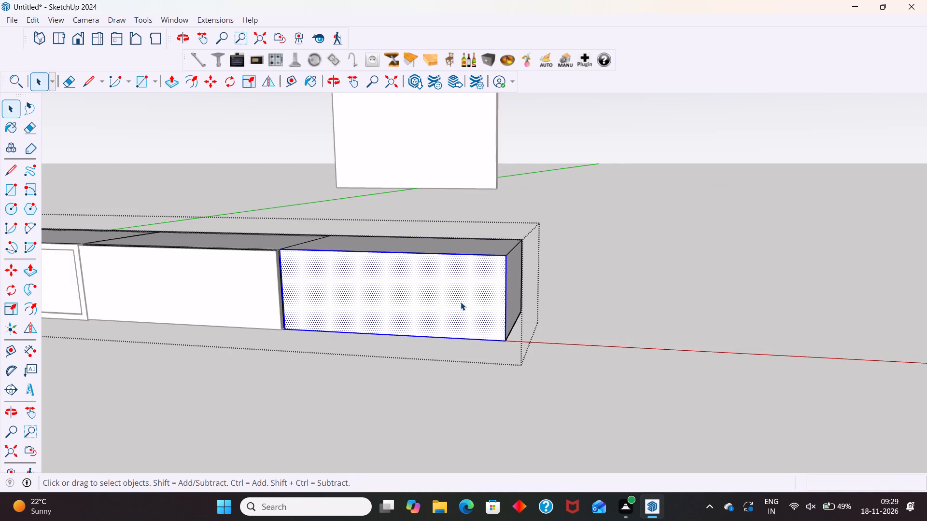
{"action": "key", "text": "f"}
{"action": "left_click", "coordinate": [479, 284]}
{"action": "key", "text": "3"}
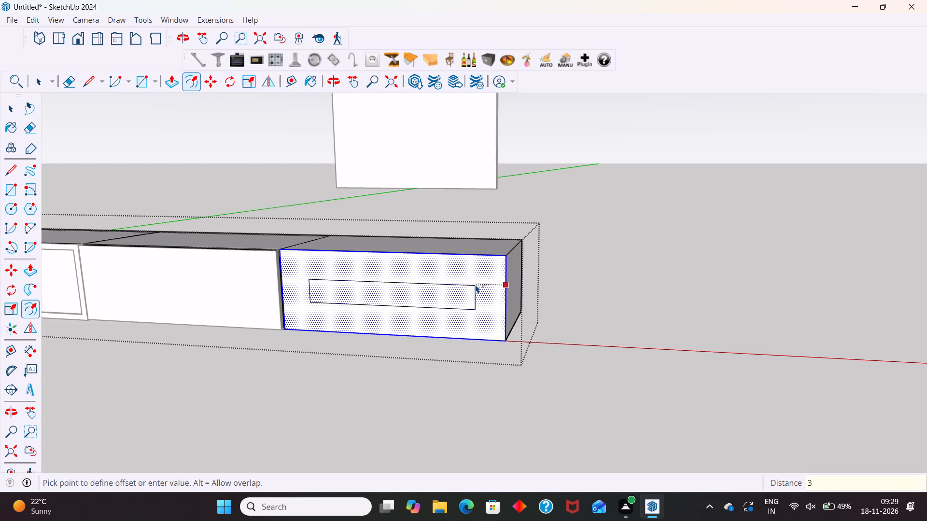
{"action": "key", "text": "Return"}
{"action": "key", "text": "space"}
Push the fifth section's inner face 344 mm into the unit to hollow it.
{"action": "left_click", "coordinate": [482, 298]}
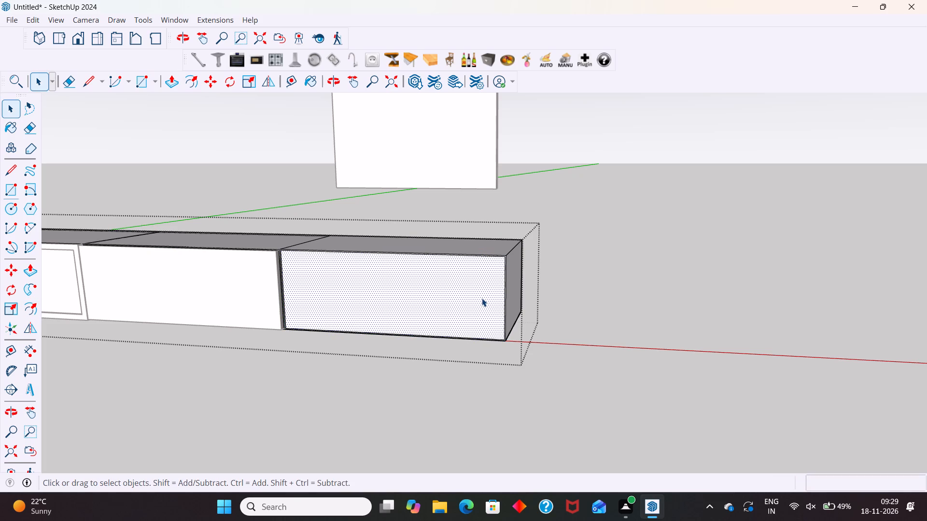
{"action": "left_click", "coordinate": [482, 298]}
{"action": "key", "text": "p"}
{"action": "left_click", "coordinate": [481, 298]}
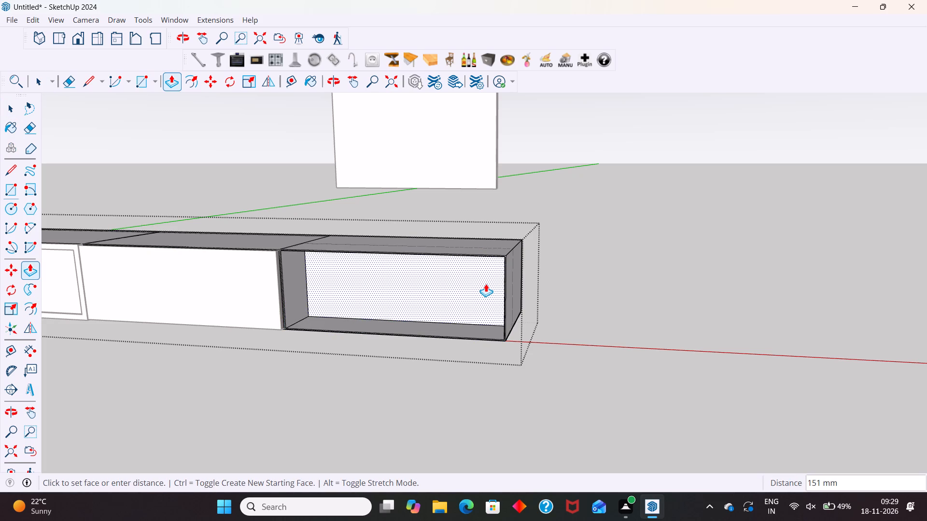
{"action": "type", "text": "344"}
{"action": "key", "text": "Return"}
{"action": "key", "text": "space"}
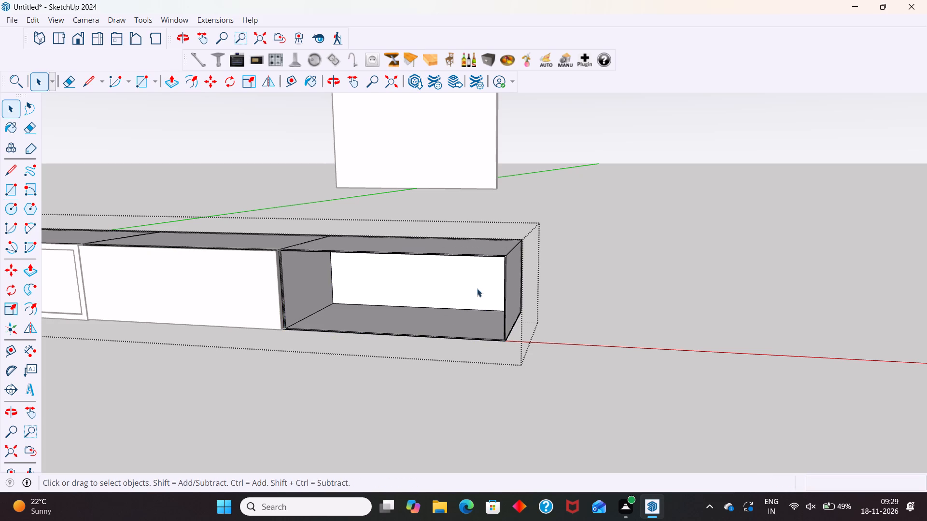
Start a new group inside the unit's group and draw a rectangle covering the fifth section's front.
{"action": "scroll", "coordinate": [511, 282], "scroll_direction": "up", "scroll_amount": 2}
{"action": "right_click", "coordinate": [597, 262]}
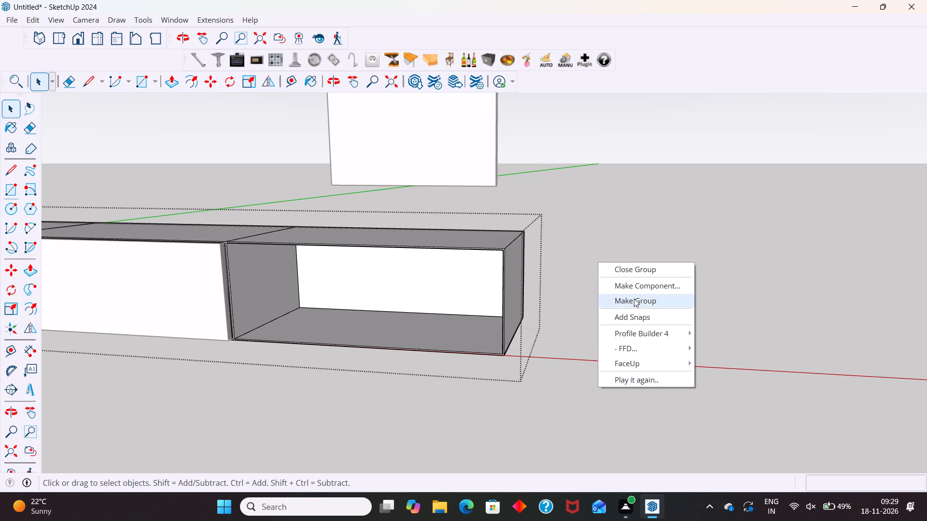
{"action": "left_click", "coordinate": [638, 303]}
{"action": "middle_click_drag", "start_coordinate": [400, 350], "coordinate": [402, 352]}
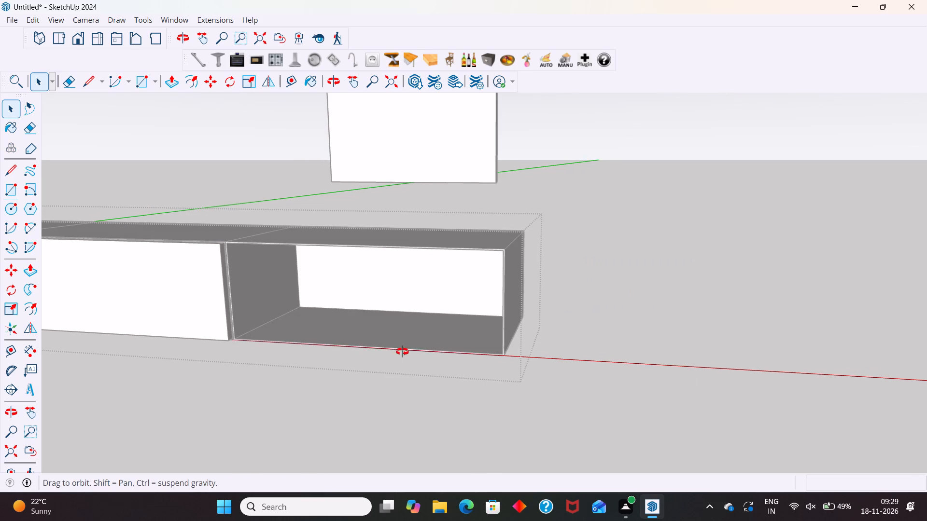
{"action": "middle_click_drag", "start_coordinate": [402, 352], "coordinate": [420, 354]}
{"action": "key", "text": "r"}
{"action": "scroll", "coordinate": [210, 256], "scroll_direction": "up", "scroll_amount": 5}
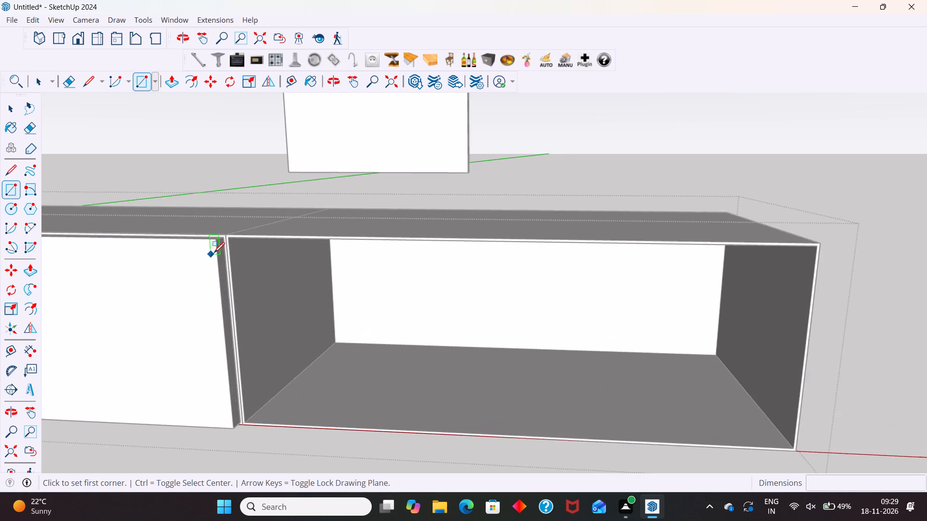
{"action": "scroll", "coordinate": [214, 253], "scroll_direction": "up", "scroll_amount": 13}
{"action": "left_click", "coordinate": [234, 218]}
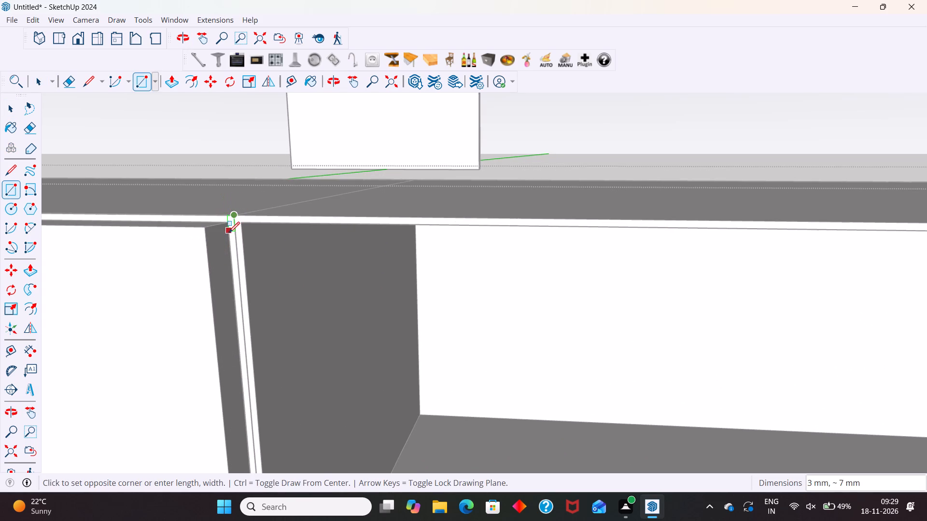
{"action": "scroll", "coordinate": [229, 237], "scroll_direction": "down", "scroll_amount": 17}
{"action": "scroll", "coordinate": [595, 368], "scroll_direction": "up", "scroll_amount": 8}
{"action": "left_click", "coordinate": [594, 371]}
Offset the fifth section's front rectangle inward by 3 mm.
{"action": "key", "text": "space"}
{"action": "left_click", "coordinate": [523, 337]}
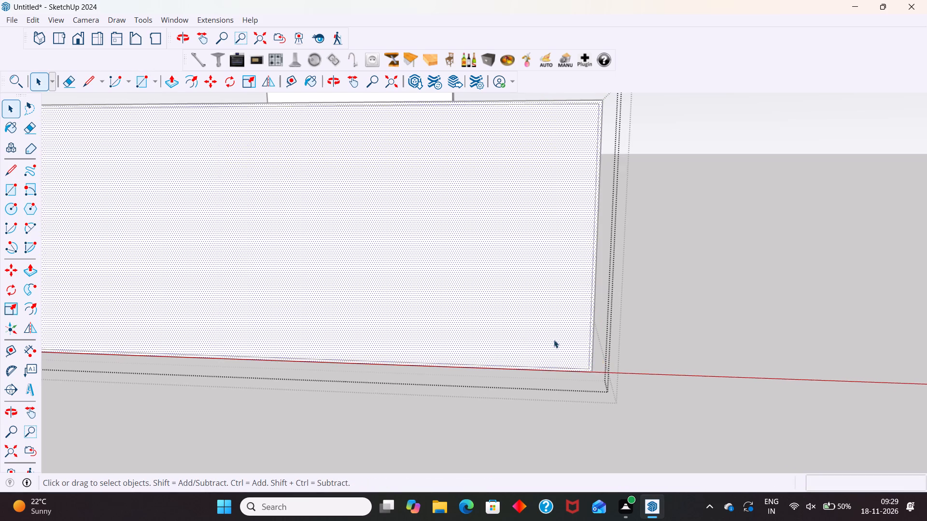
{"action": "scroll", "coordinate": [559, 353], "scroll_direction": "down", "scroll_amount": 8}
{"action": "key", "text": "f"}
{"action": "left_click", "coordinate": [565, 328]}
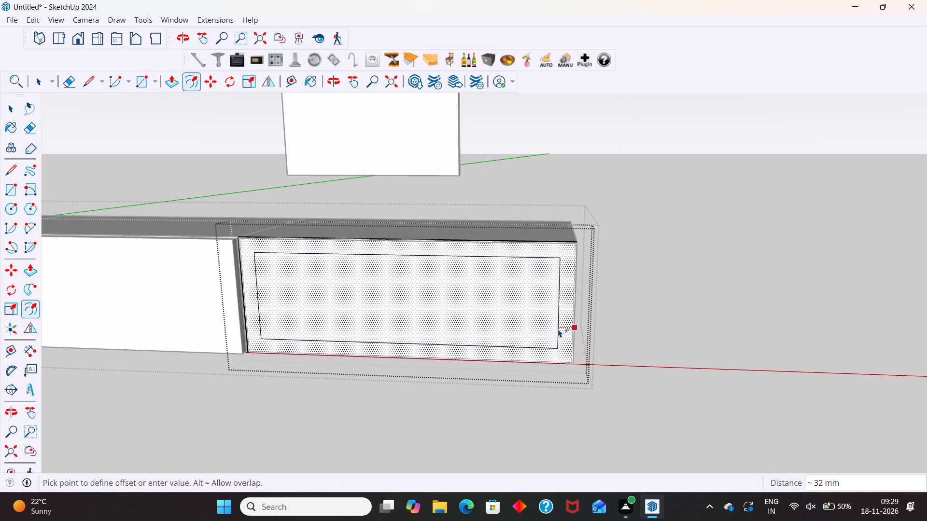
{"action": "key", "text": "3"}
{"action": "key", "text": "Return"}
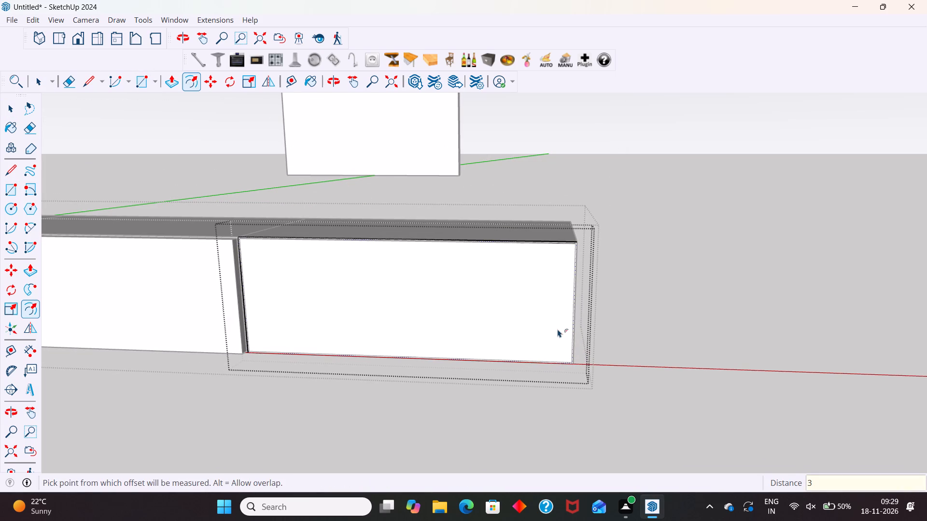
Pull the fifth section's inner front face outward 18 mm to form its panel, and close the open groups.
{"action": "key", "text": "space"}
{"action": "left_click", "coordinate": [532, 327]}
{"action": "key", "text": "p"}
{"action": "left_click", "coordinate": [531, 327]}
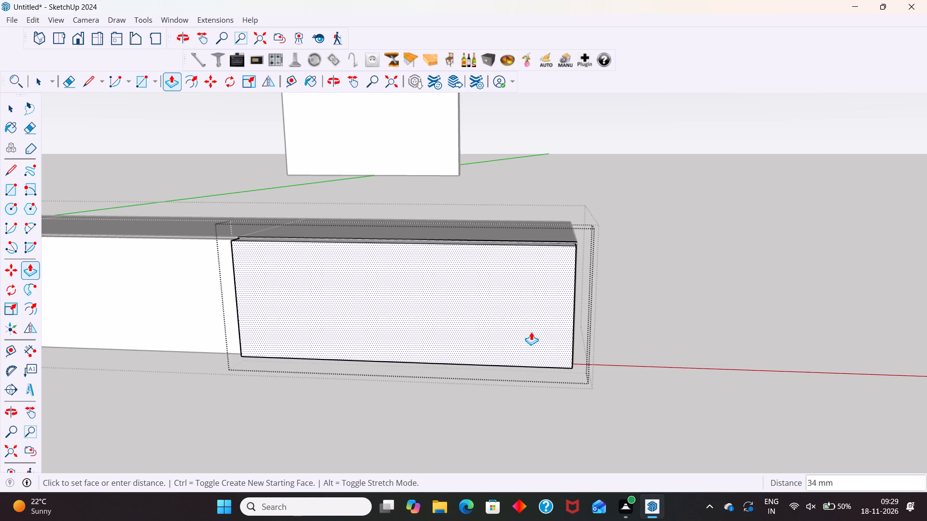
{"action": "type", "text": "18"}
{"action": "key", "text": "Return"}
{"action": "key", "text": "space"}
{"action": "left_click", "coordinate": [683, 299]}
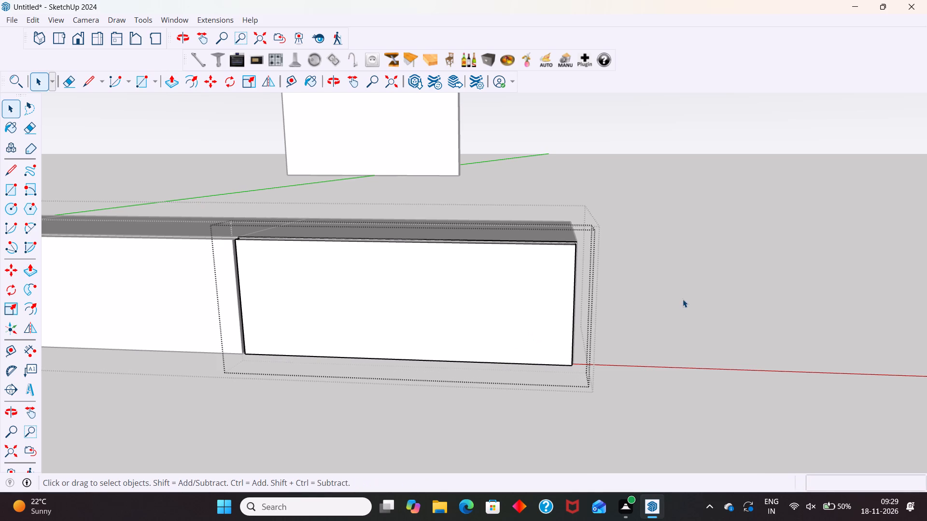
{"action": "scroll", "coordinate": [367, 280], "scroll_direction": "down", "scroll_amount": 19}
{"action": "left_click", "coordinate": [484, 338]}
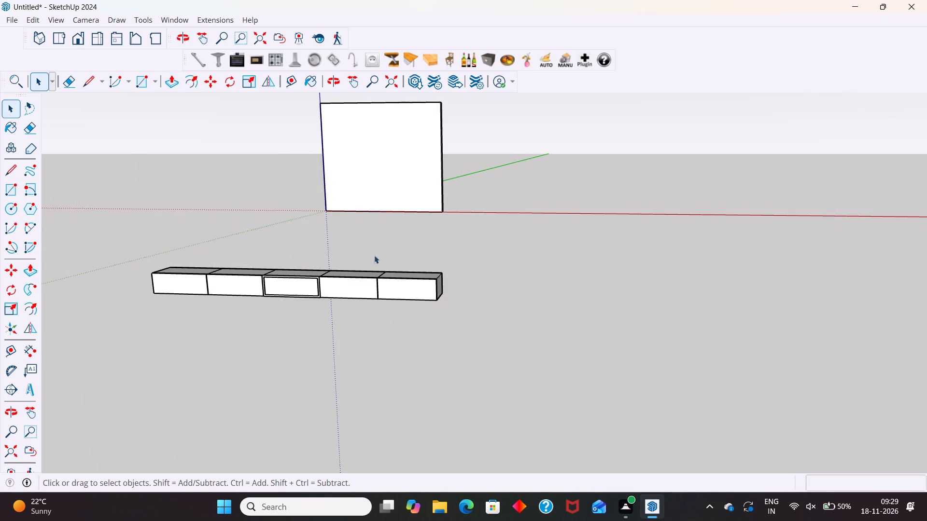
Select the whole five-section unit with its front panels and move it by its lower back corner to the wall's base.
{"action": "middle_click_drag", "start_coordinate": [421, 273], "coordinate": [346, 370]}
{"action": "scroll", "coordinate": [462, 250], "scroll_direction": "up", "scroll_amount": 7}
{"action": "left_click", "coordinate": [379, 290]}
{"action": "scroll", "coordinate": [493, 278], "scroll_direction": "down", "scroll_amount": 3}
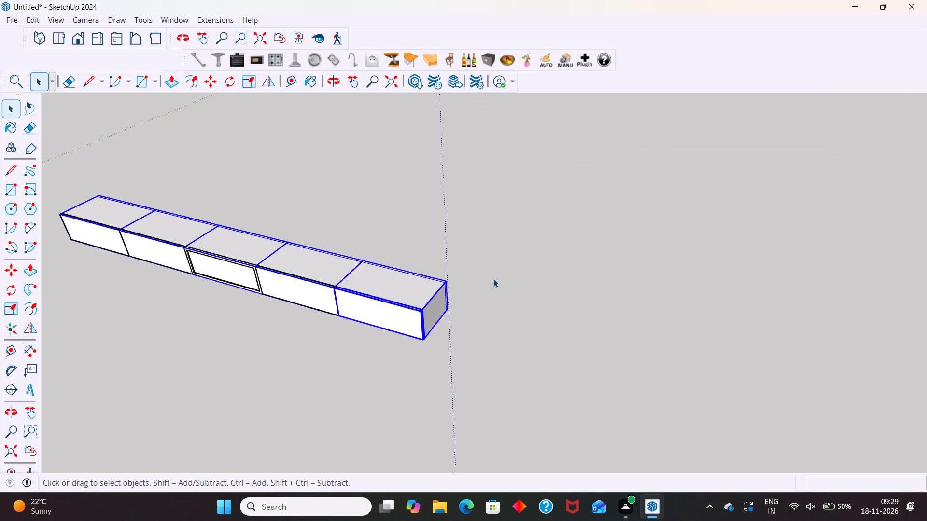
{"action": "scroll", "coordinate": [493, 279], "scroll_direction": "down", "scroll_amount": 3}
{"action": "left_click_drag", "start_coordinate": [130, 193], "coordinate": [524, 436]}
{"action": "scroll", "coordinate": [362, 320], "scroll_direction": "down", "scroll_amount": 2}
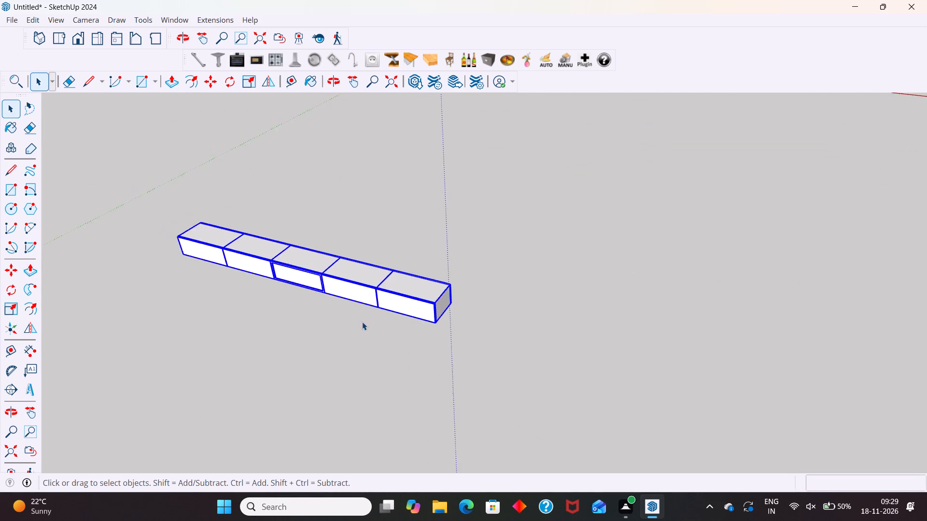
{"action": "scroll", "coordinate": [362, 322], "scroll_direction": "down", "scroll_amount": 2}
{"action": "key", "text": "m"}
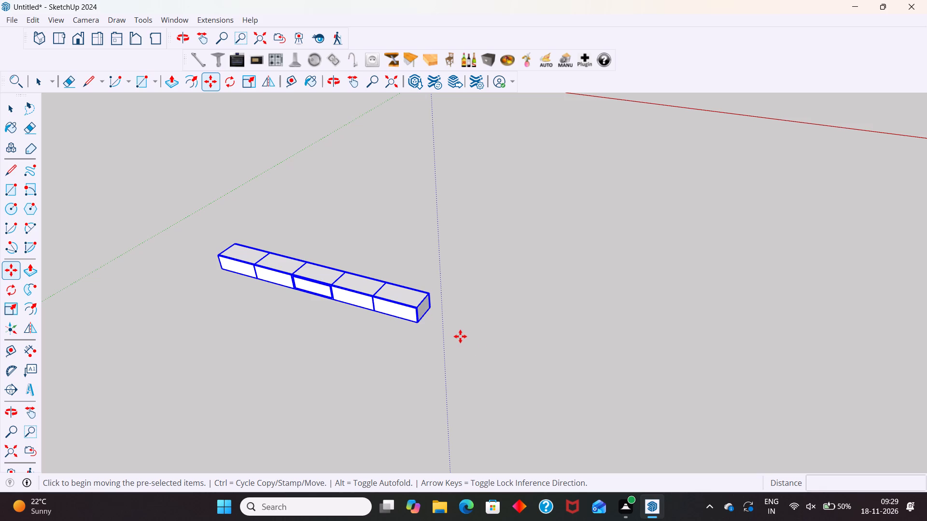
{"action": "middle_click_drag", "start_coordinate": [478, 347], "coordinate": [291, 384]}
{"action": "scroll", "coordinate": [423, 278], "scroll_direction": "up", "scroll_amount": 12}
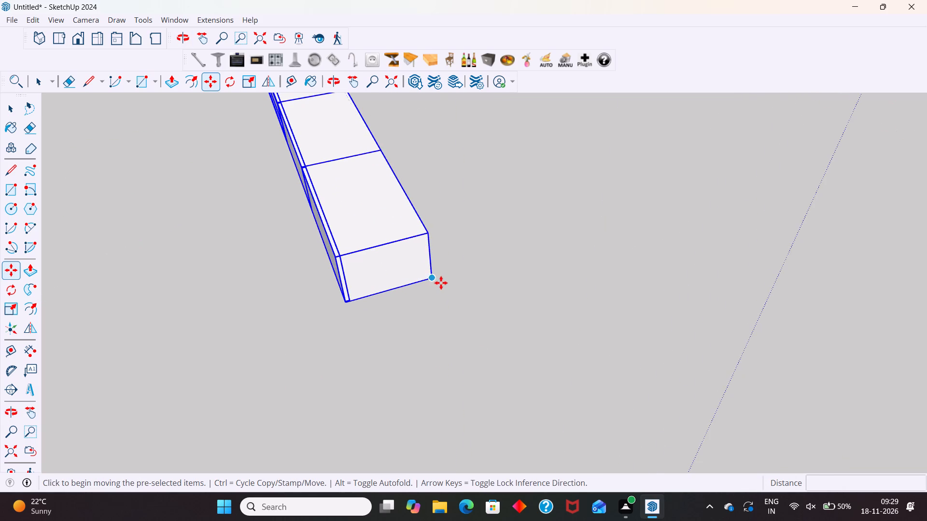
{"action": "left_click", "coordinate": [434, 279]}
{"action": "scroll", "coordinate": [425, 291], "scroll_direction": "down", "scroll_amount": 5}
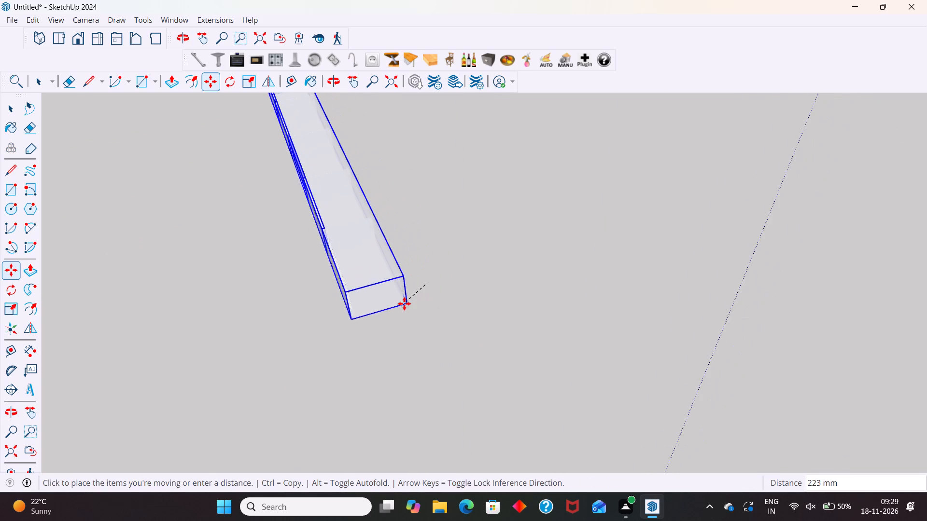
{"action": "scroll", "coordinate": [404, 304], "scroll_direction": "down", "scroll_amount": 4}
{"action": "scroll", "coordinate": [354, 341], "scroll_direction": "down", "scroll_amount": 10}
{"action": "scroll", "coordinate": [653, 186], "scroll_direction": "up", "scroll_amount": 4}
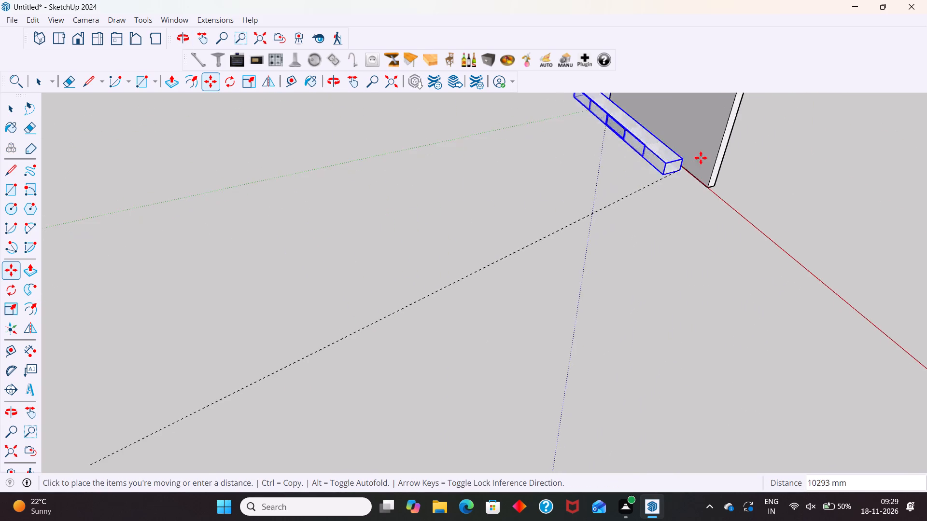
{"action": "scroll", "coordinate": [701, 158], "scroll_direction": "up", "scroll_amount": 13}
{"action": "scroll", "coordinate": [702, 219], "scroll_direction": "up", "scroll_amount": 9}
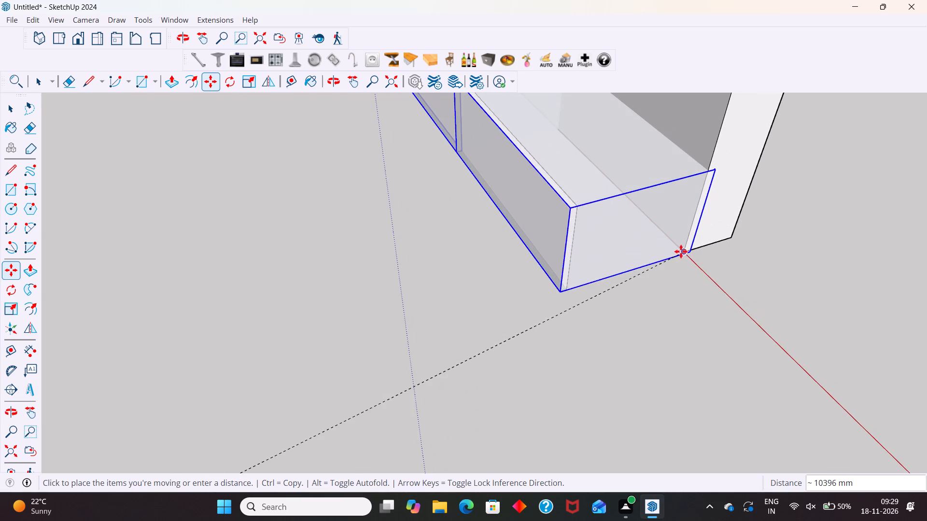
{"action": "left_click", "coordinate": [668, 260]}
Snap the unit's lower back corner onto the wall's lower front corner at the fifth-section end.
{"action": "scroll", "coordinate": [717, 263], "scroll_direction": "up", "scroll_amount": 3}
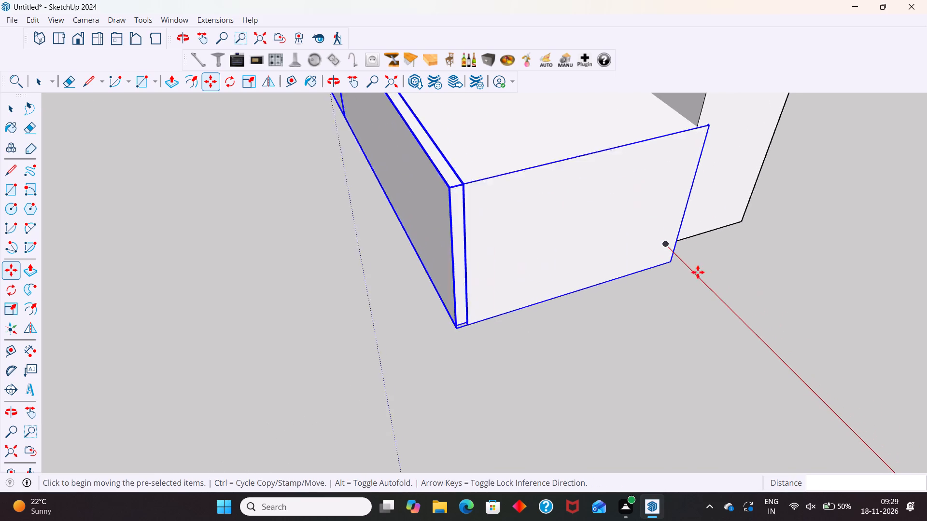
{"action": "scroll", "coordinate": [698, 272], "scroll_direction": "up", "scroll_amount": 7}
{"action": "left_click", "coordinate": [660, 258]}
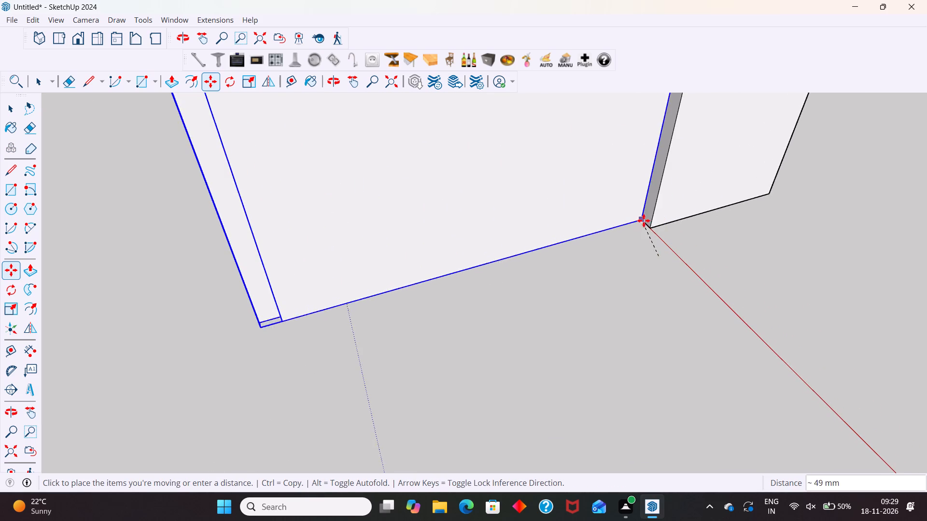
{"action": "left_click", "coordinate": [650, 225]}
Move the unit vertically up the wall by 350 mm.
{"action": "scroll", "coordinate": [564, 315], "scroll_direction": "down", "scroll_amount": 19}
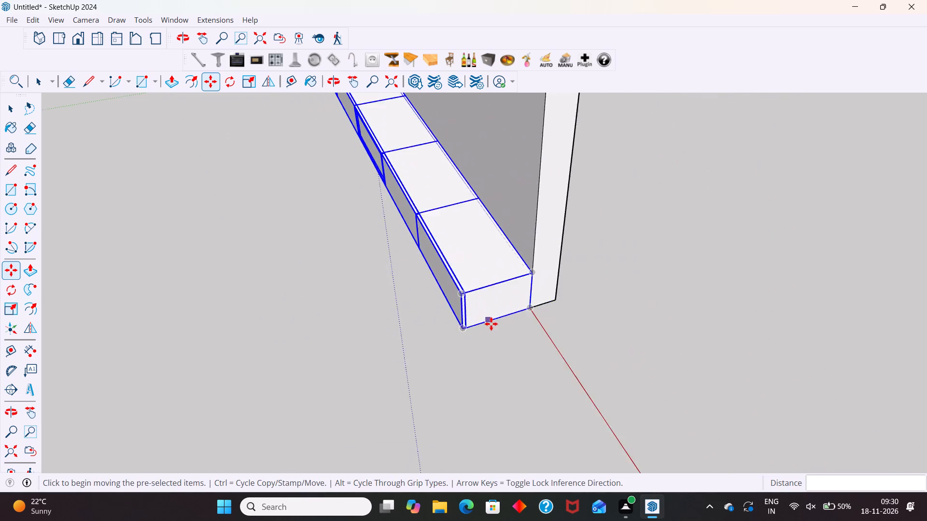
{"action": "scroll", "coordinate": [492, 323], "scroll_direction": "down", "scroll_amount": 6}
{"action": "middle_click_drag", "start_coordinate": [526, 341], "coordinate": [641, 188]}
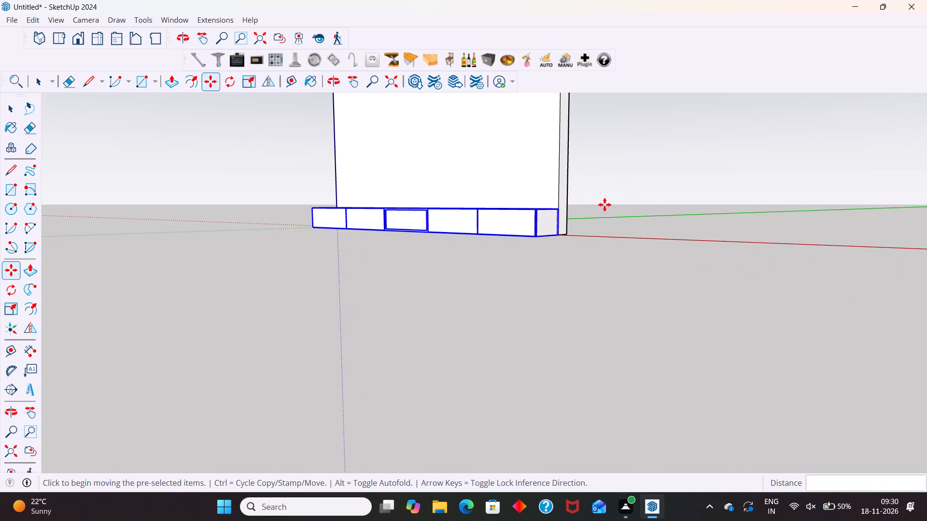
{"action": "scroll", "coordinate": [604, 205], "scroll_direction": "up", "scroll_amount": 18}
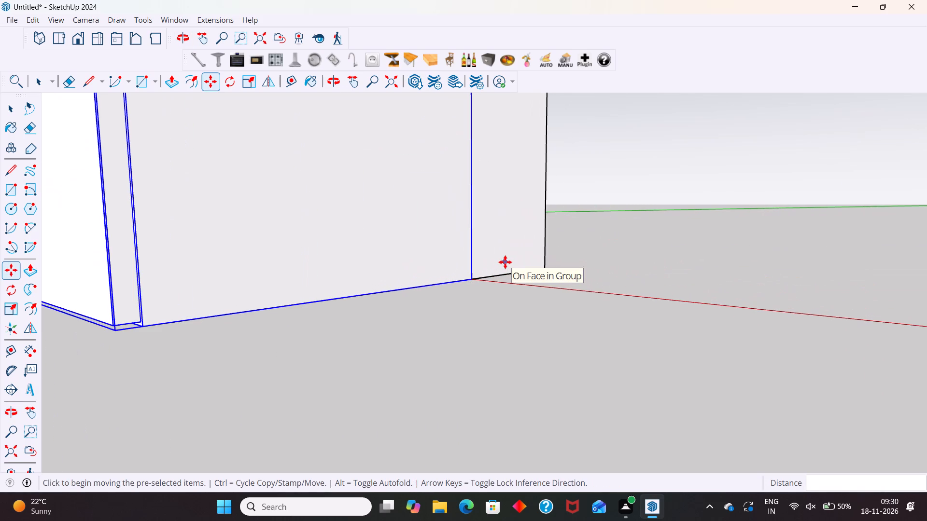
{"action": "scroll", "coordinate": [495, 270], "scroll_direction": "up", "scroll_amount": 1}
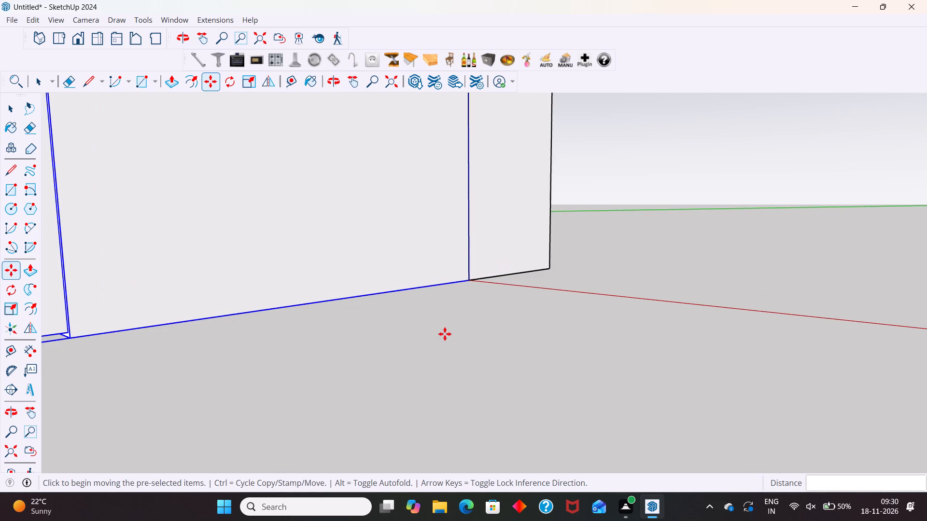
{"action": "scroll", "coordinate": [444, 341], "scroll_direction": "down", "scroll_amount": 10}
{"action": "left_click", "coordinate": [461, 310]}
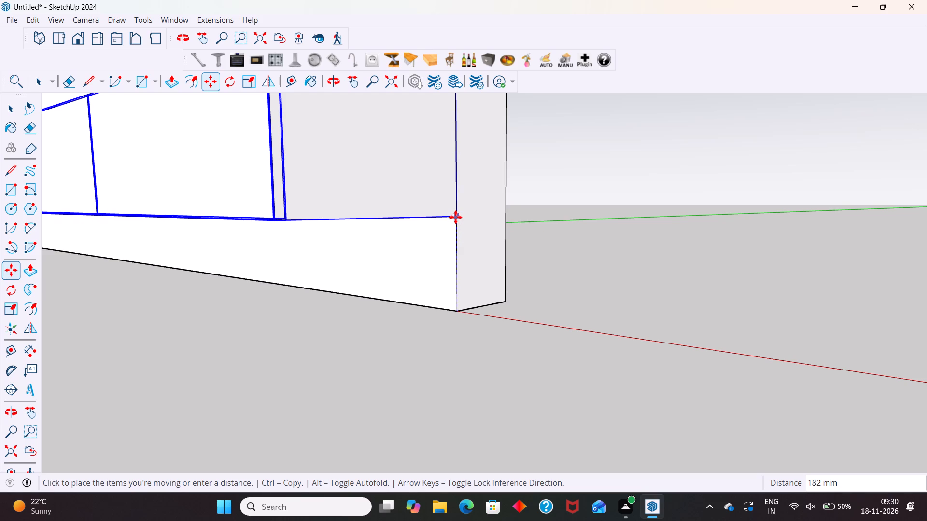
{"action": "key", "text": "2"}
{"action": "key", "text": "BackSpace"}
{"action": "key", "text": "3"}
{"action": "type", "text": "50"}
{"action": "key", "text": "Return"}
{"action": "key", "text": "space"}
Examine the raised unit's position against the wall from several angles.
{"action": "scroll", "coordinate": [394, 278], "scroll_direction": "down", "scroll_amount": 18}
{"action": "middle_click_drag", "start_coordinate": [334, 228], "coordinate": [393, 309]}
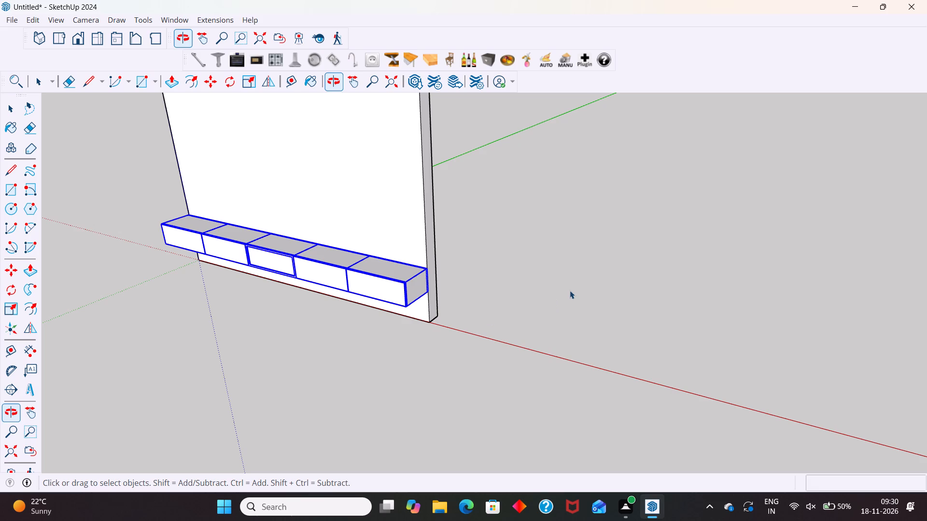
{"action": "left_click", "coordinate": [569, 288]}
{"action": "scroll", "coordinate": [517, 276], "scroll_direction": "down", "scroll_amount": 5}
{"action": "scroll", "coordinate": [406, 263], "scroll_direction": "up", "scroll_amount": 6}
{"action": "middle_click_drag", "start_coordinate": [431, 277], "coordinate": [521, 218]}
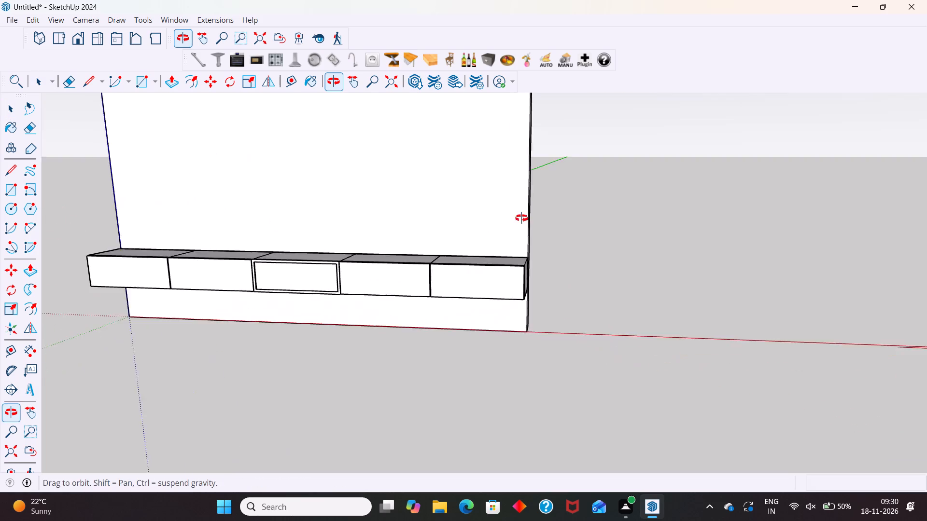
{"action": "middle_click_drag", "start_coordinate": [521, 218], "coordinate": [532, 203]}
{"action": "scroll", "coordinate": [448, 242], "scroll_direction": "down", "scroll_amount": 5}
{"action": "scroll", "coordinate": [429, 328], "scroll_direction": "down", "scroll_amount": 3}
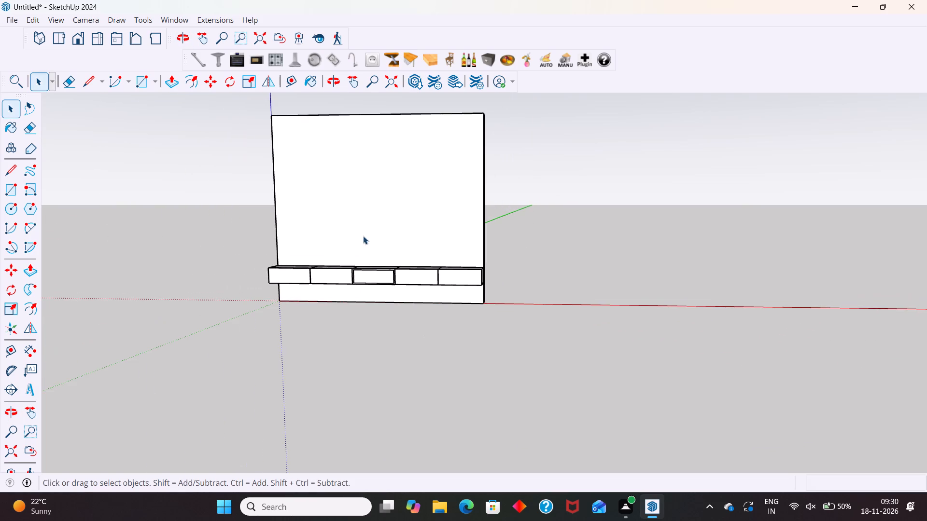
{"action": "middle_click_drag", "start_coordinate": [363, 237], "coordinate": [359, 300]}
{"action": "scroll", "coordinate": [496, 221], "scroll_direction": "up", "scroll_amount": 6}
{"action": "scroll", "coordinate": [430, 316], "scroll_direction": "up", "scroll_amount": 5}
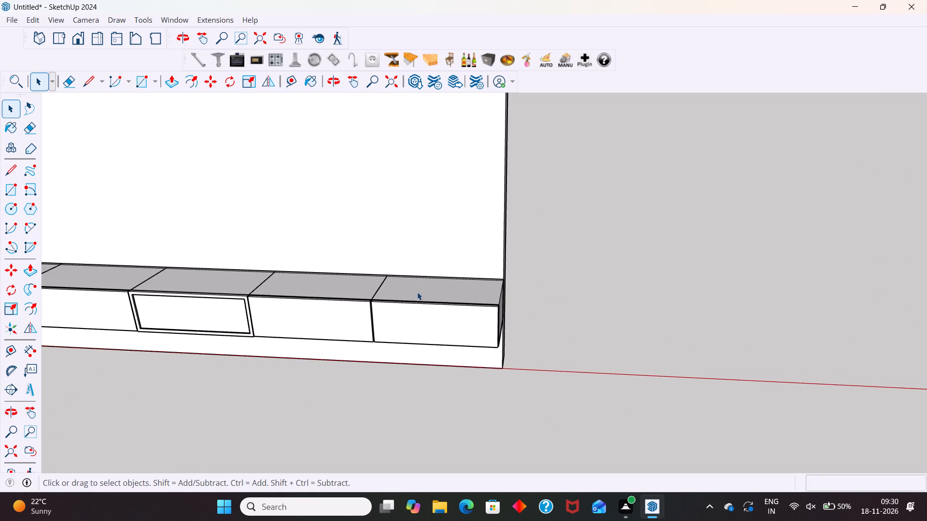
{"action": "scroll", "coordinate": [414, 288], "scroll_direction": "up", "scroll_amount": 5}
{"action": "left_click", "coordinate": [417, 283]}
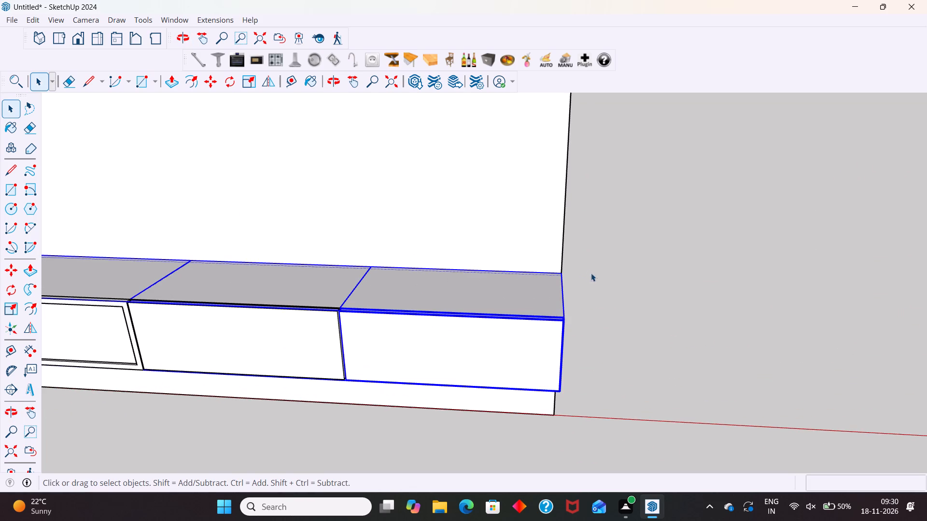
{"action": "left_click", "coordinate": [630, 263]}
{"action": "scroll", "coordinate": [552, 241], "scroll_direction": "down", "scroll_amount": 12}
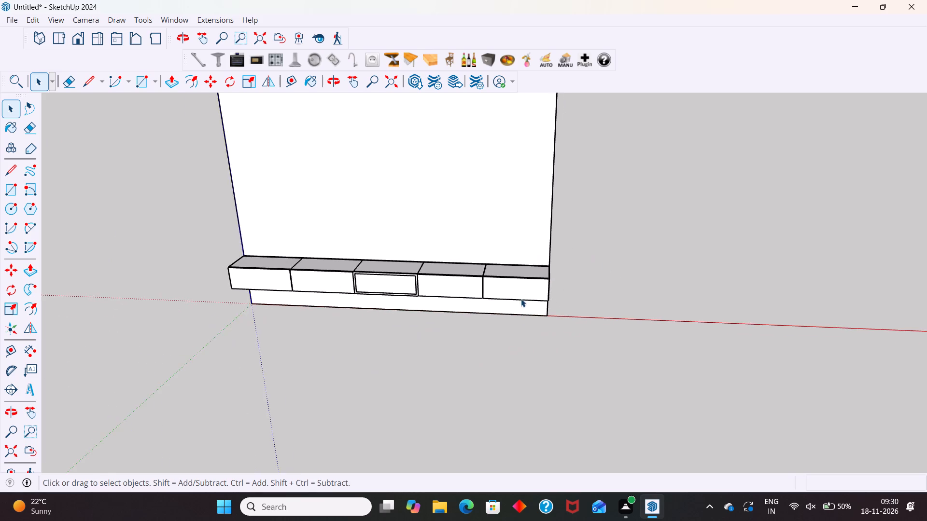
{"action": "scroll", "coordinate": [519, 307], "scroll_direction": "down", "scroll_amount": 6}
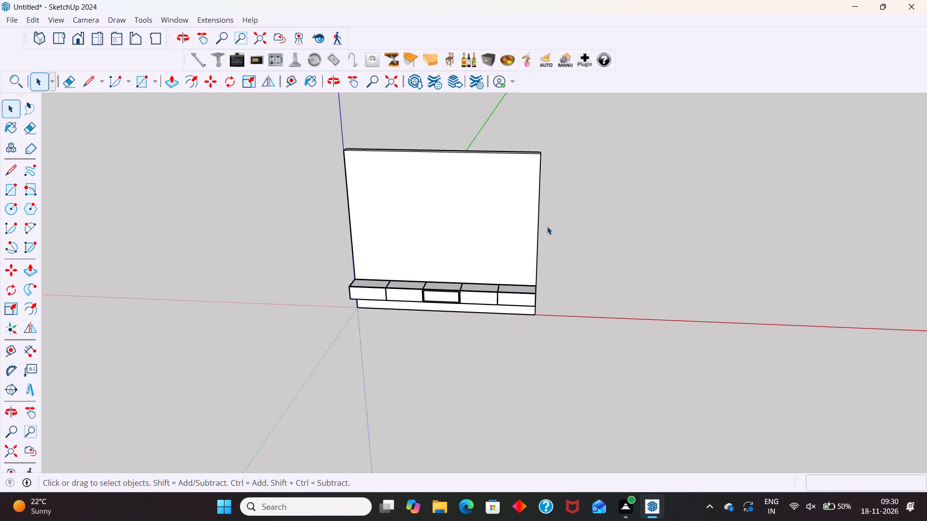
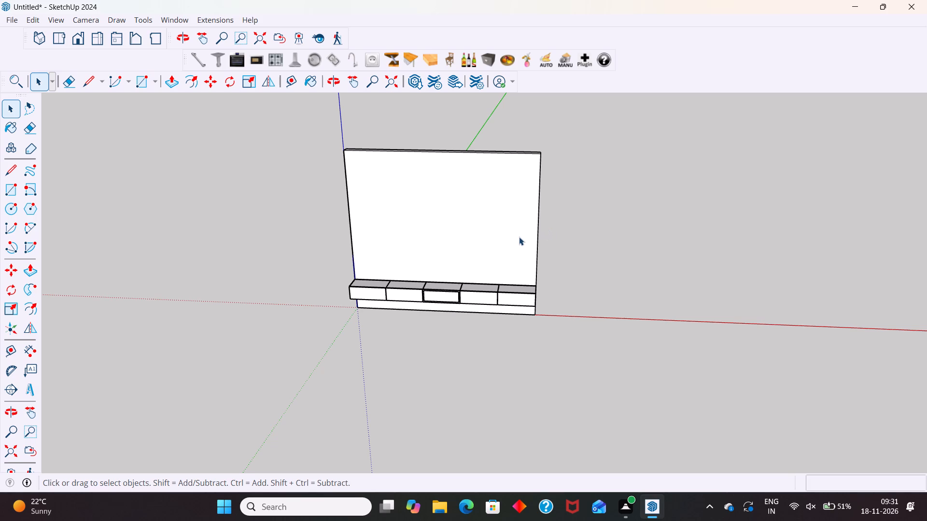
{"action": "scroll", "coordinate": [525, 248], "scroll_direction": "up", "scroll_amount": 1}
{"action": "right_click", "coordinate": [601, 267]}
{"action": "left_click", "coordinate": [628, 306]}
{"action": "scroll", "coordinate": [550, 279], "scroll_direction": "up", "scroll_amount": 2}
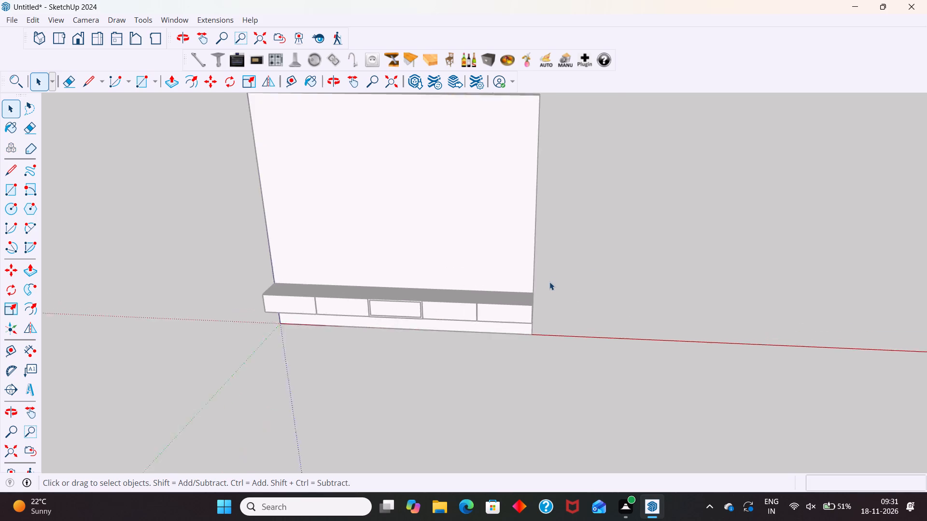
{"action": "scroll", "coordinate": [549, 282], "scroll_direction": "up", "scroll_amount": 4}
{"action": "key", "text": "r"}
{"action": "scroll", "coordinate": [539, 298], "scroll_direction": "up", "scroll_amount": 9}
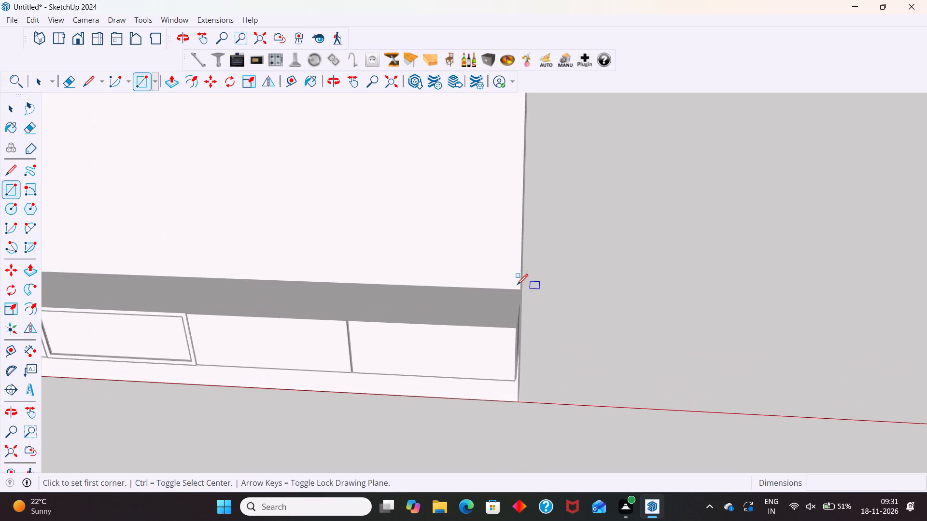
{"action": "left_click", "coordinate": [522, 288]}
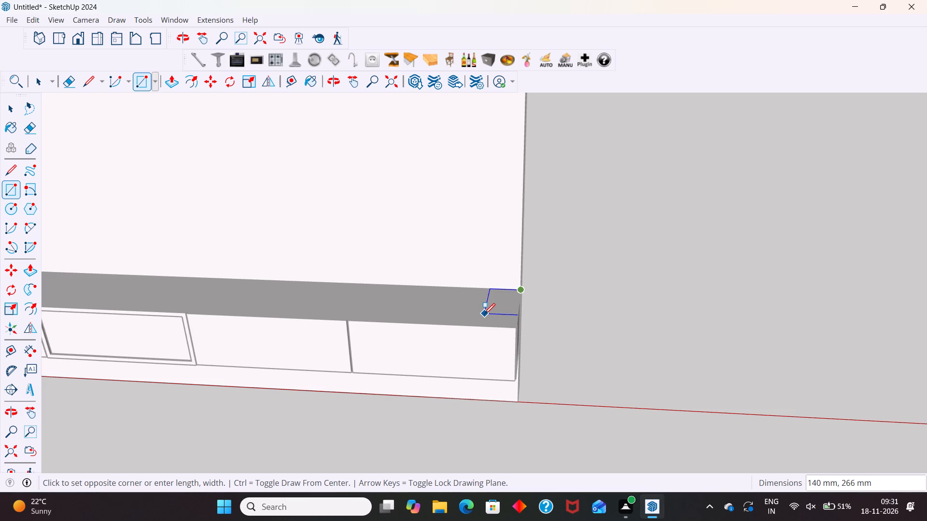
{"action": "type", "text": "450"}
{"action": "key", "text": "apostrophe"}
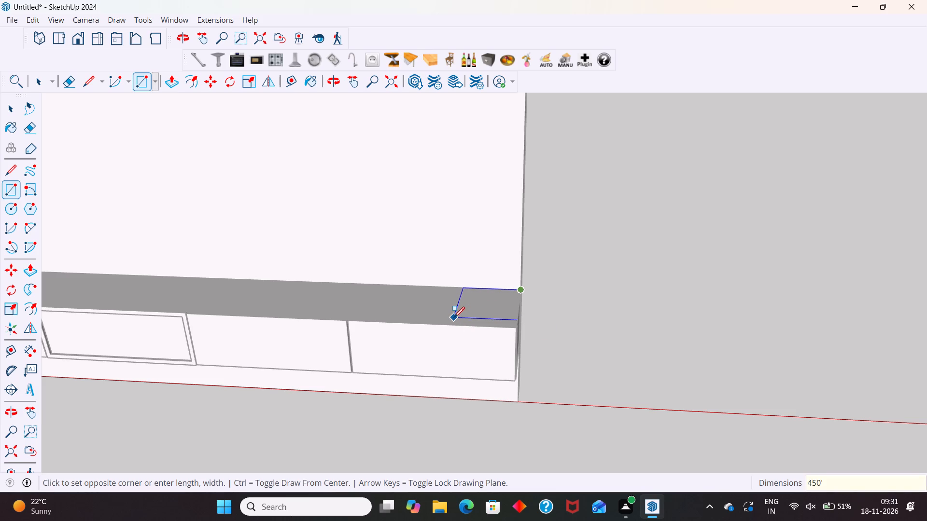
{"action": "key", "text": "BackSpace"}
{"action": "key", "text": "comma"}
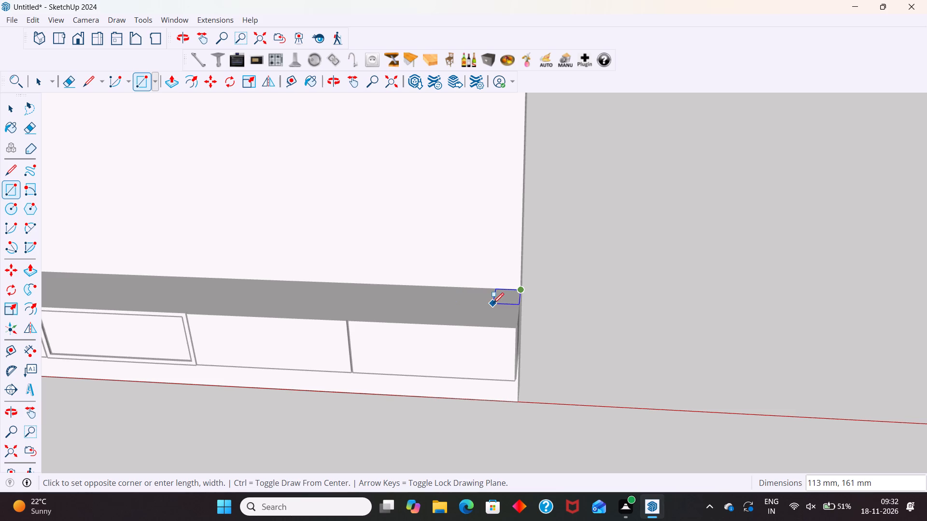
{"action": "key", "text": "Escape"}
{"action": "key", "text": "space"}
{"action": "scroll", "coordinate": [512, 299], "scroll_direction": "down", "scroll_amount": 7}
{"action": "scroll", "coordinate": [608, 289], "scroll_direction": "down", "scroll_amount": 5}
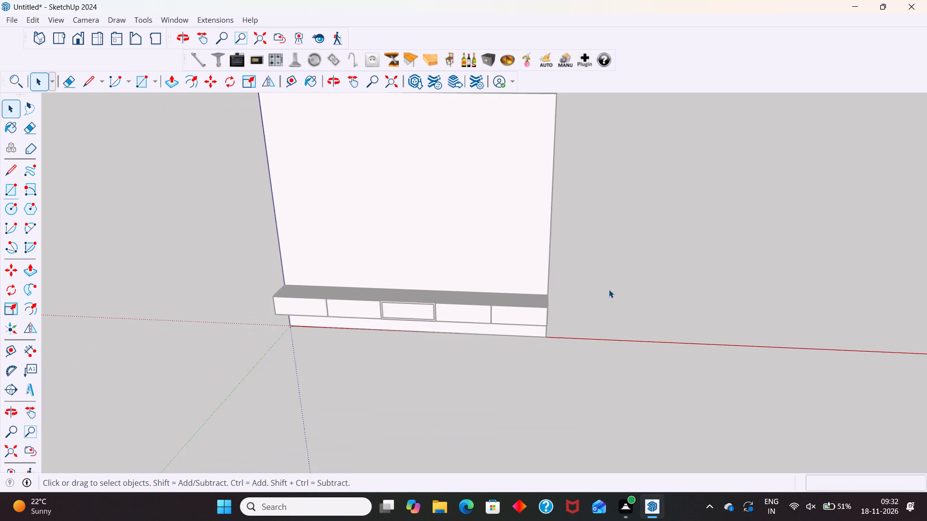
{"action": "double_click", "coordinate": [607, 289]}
Measure the height from the wall's top front corner down to the unit's top at the fifth-section end.
{"action": "scroll", "coordinate": [435, 315], "scroll_direction": "down", "scroll_amount": 6}
{"action": "middle_click_drag", "start_coordinate": [598, 355], "coordinate": [448, 312]}
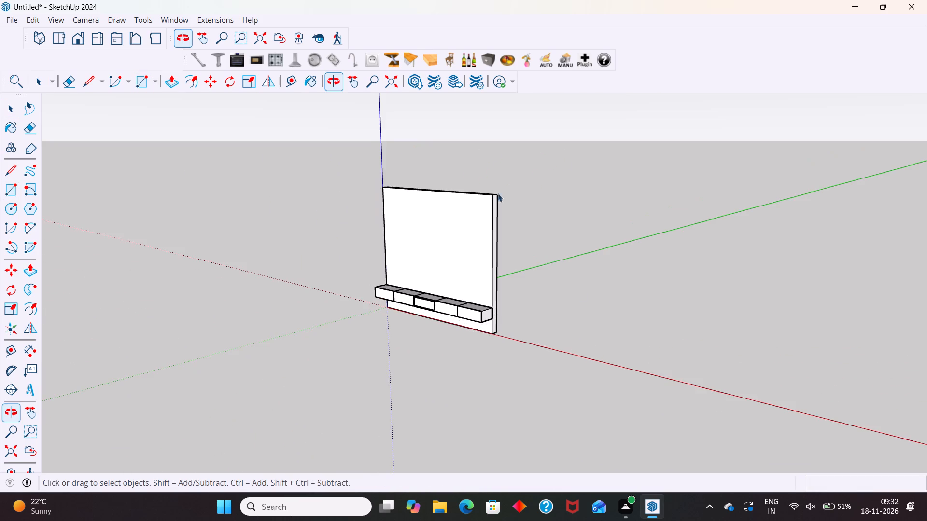
{"action": "scroll", "coordinate": [508, 197], "scroll_direction": "up", "scroll_amount": 5}
{"action": "left_click", "coordinate": [28, 354]}
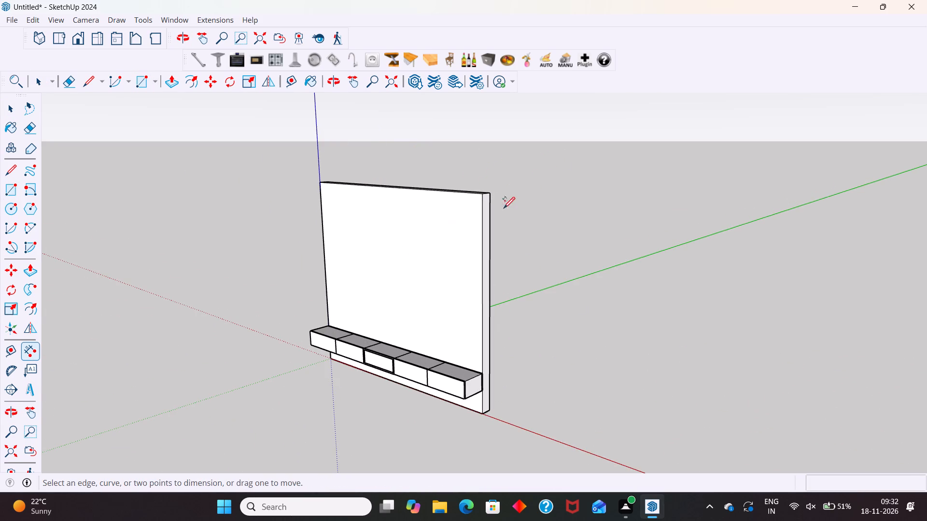
{"action": "left_click", "coordinate": [489, 286]}
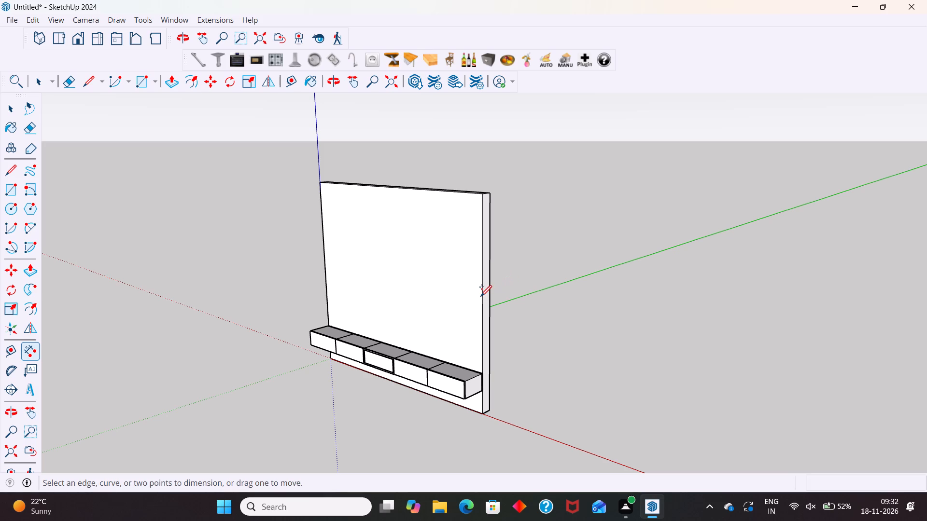
{"action": "left_click", "coordinate": [482, 296]}
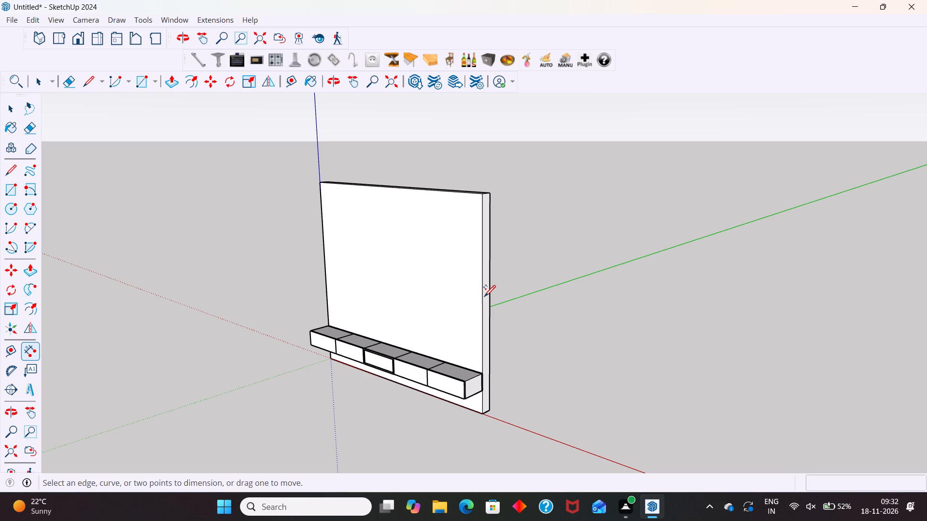
{"action": "left_click", "coordinate": [483, 297]}
{"action": "scroll", "coordinate": [474, 306], "scroll_direction": "up", "scroll_amount": 10}
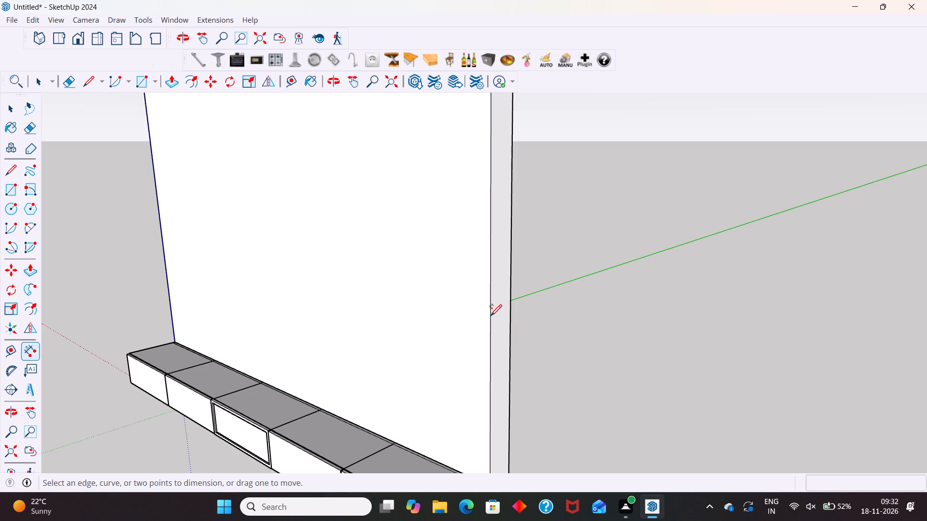
{"action": "left_click", "coordinate": [491, 315]}
{"action": "scroll", "coordinate": [495, 192], "scroll_direction": "down", "scroll_amount": 12}
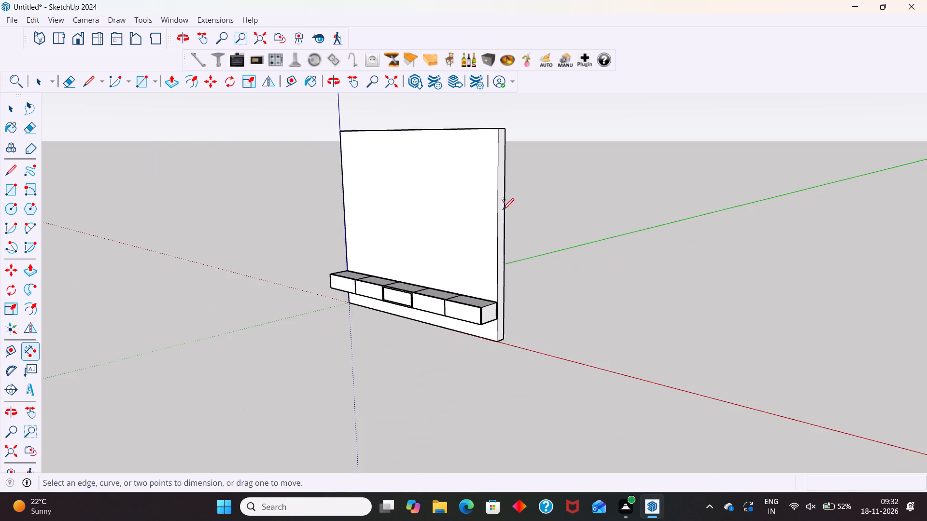
{"action": "scroll", "coordinate": [484, 99], "scroll_direction": "up", "scroll_amount": 5}
{"action": "left_click_drag", "start_coordinate": [504, 146], "coordinate": [510, 155]}
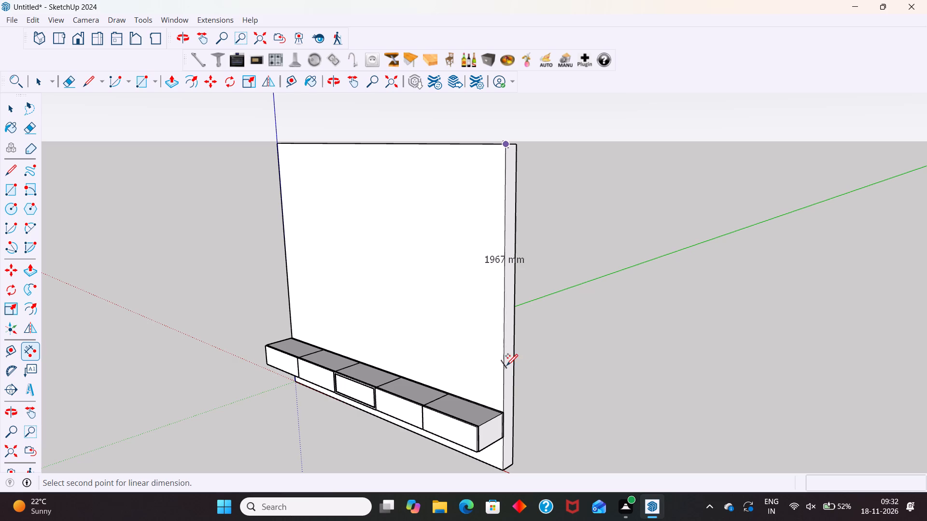
{"action": "key", "text": "Escape"}
{"action": "key", "text": "space"}
Create a new empty group and open it for editing.
{"action": "scroll", "coordinate": [259, 280], "scroll_direction": "down", "scroll_amount": 13}
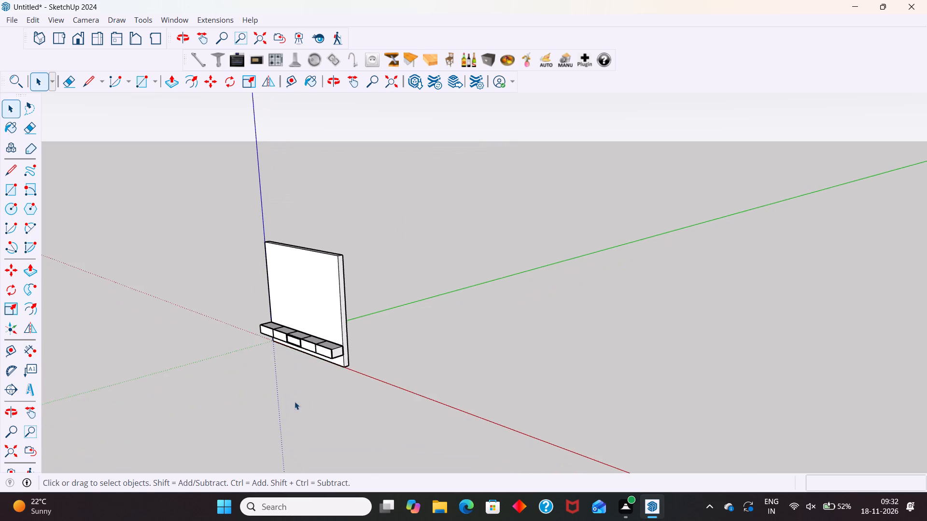
{"action": "middle_click_drag", "start_coordinate": [314, 407], "coordinate": [496, 394]}
{"action": "right_click", "coordinate": [489, 319]}
{"action": "left_click", "coordinate": [505, 353]}
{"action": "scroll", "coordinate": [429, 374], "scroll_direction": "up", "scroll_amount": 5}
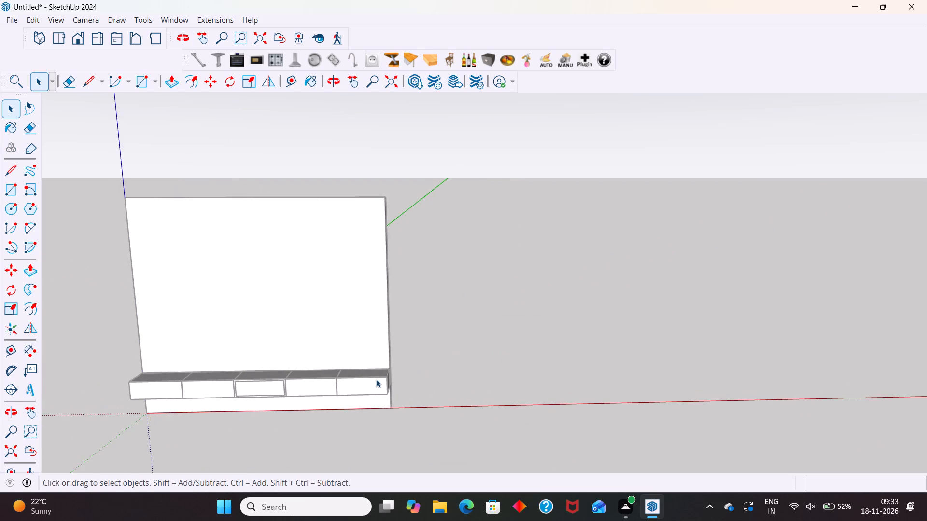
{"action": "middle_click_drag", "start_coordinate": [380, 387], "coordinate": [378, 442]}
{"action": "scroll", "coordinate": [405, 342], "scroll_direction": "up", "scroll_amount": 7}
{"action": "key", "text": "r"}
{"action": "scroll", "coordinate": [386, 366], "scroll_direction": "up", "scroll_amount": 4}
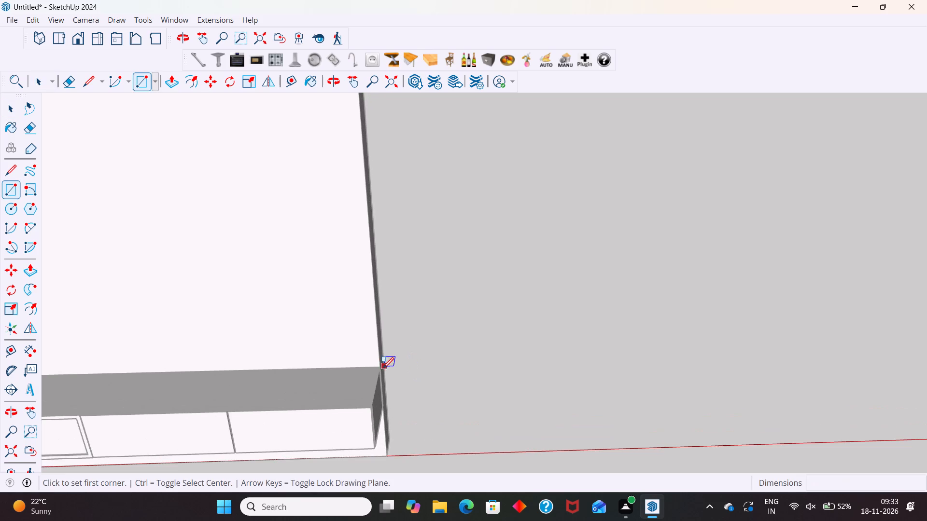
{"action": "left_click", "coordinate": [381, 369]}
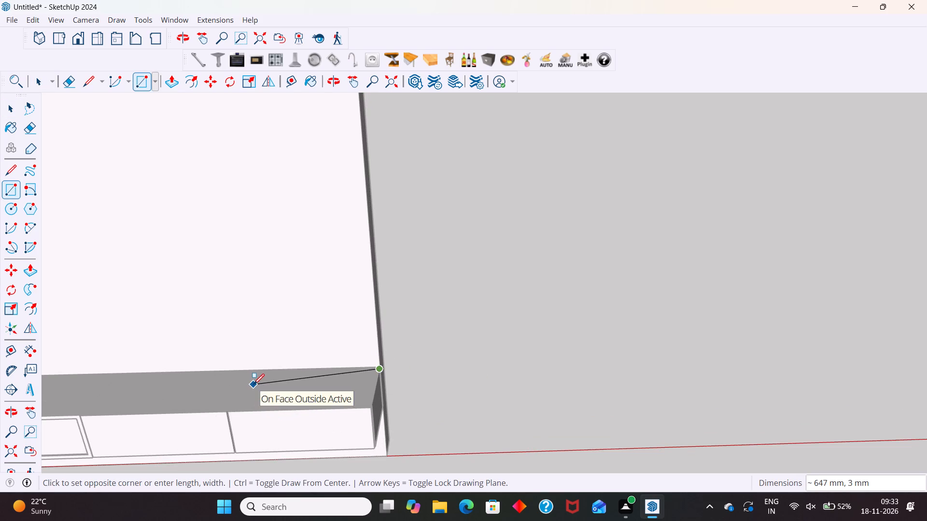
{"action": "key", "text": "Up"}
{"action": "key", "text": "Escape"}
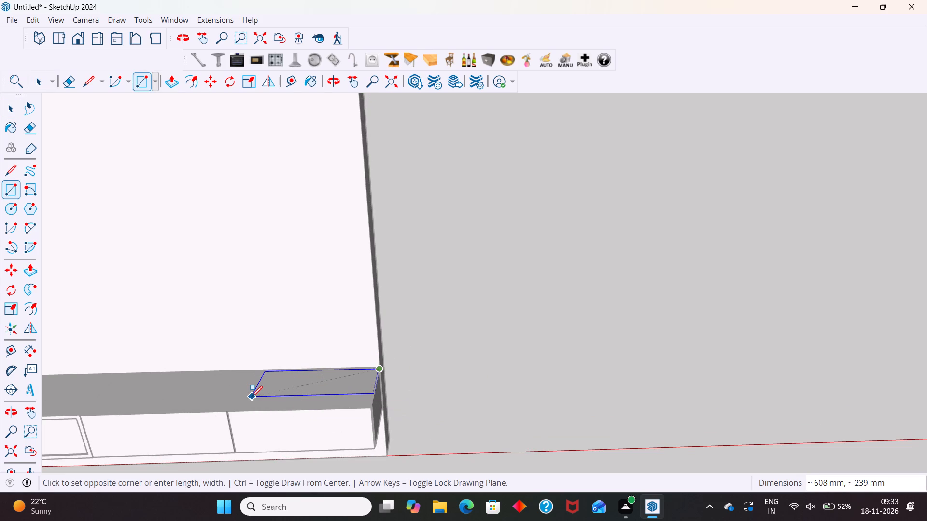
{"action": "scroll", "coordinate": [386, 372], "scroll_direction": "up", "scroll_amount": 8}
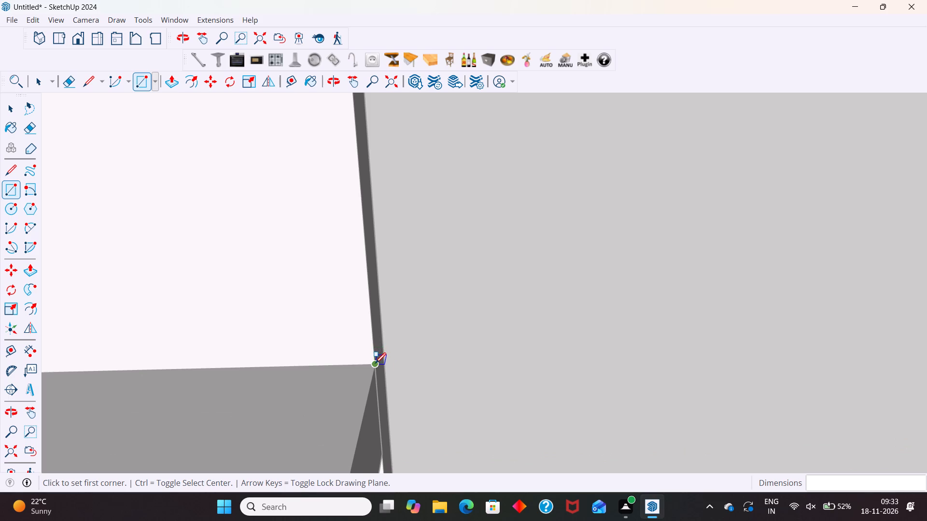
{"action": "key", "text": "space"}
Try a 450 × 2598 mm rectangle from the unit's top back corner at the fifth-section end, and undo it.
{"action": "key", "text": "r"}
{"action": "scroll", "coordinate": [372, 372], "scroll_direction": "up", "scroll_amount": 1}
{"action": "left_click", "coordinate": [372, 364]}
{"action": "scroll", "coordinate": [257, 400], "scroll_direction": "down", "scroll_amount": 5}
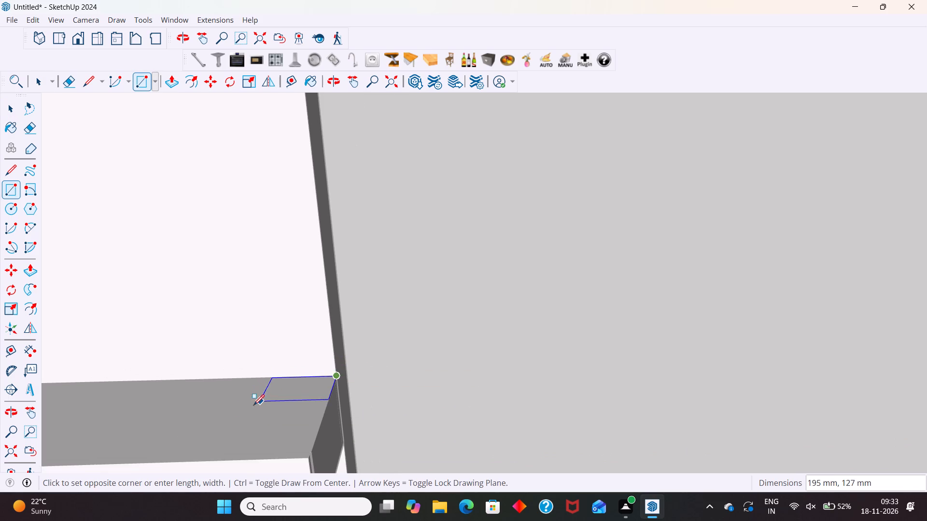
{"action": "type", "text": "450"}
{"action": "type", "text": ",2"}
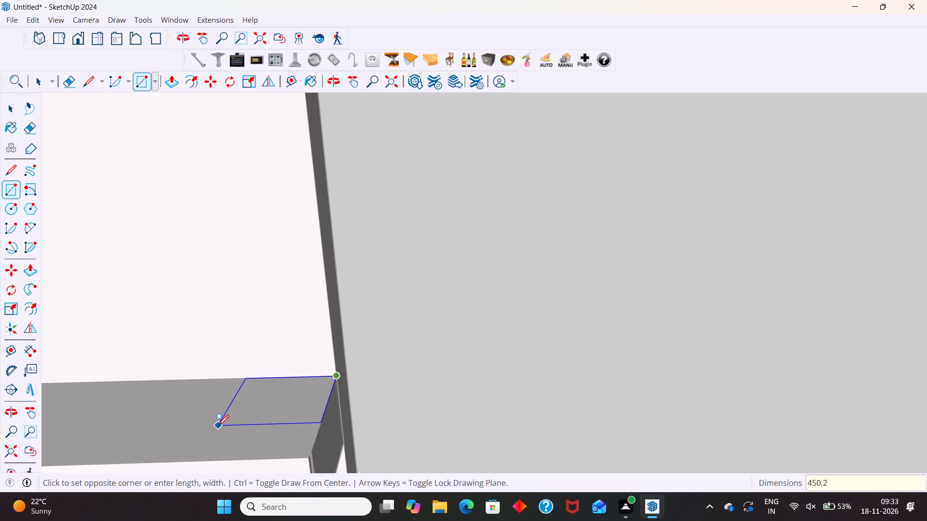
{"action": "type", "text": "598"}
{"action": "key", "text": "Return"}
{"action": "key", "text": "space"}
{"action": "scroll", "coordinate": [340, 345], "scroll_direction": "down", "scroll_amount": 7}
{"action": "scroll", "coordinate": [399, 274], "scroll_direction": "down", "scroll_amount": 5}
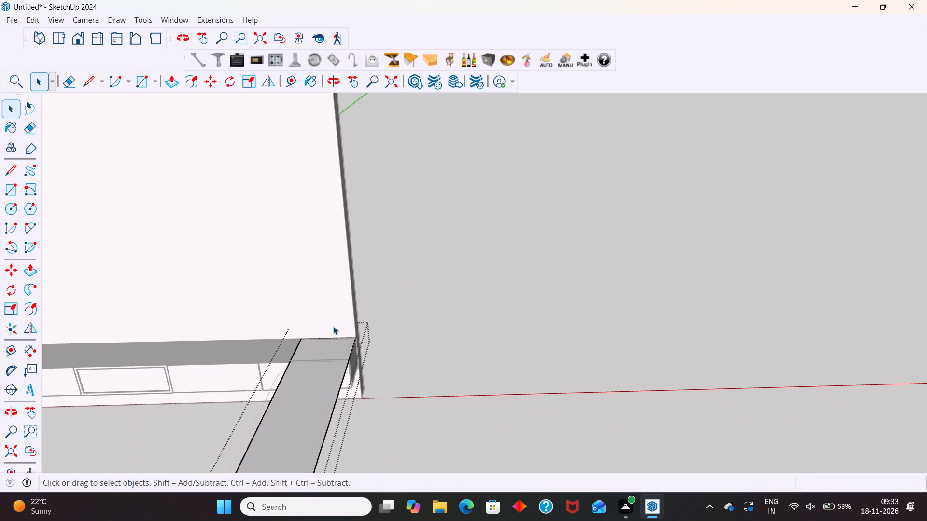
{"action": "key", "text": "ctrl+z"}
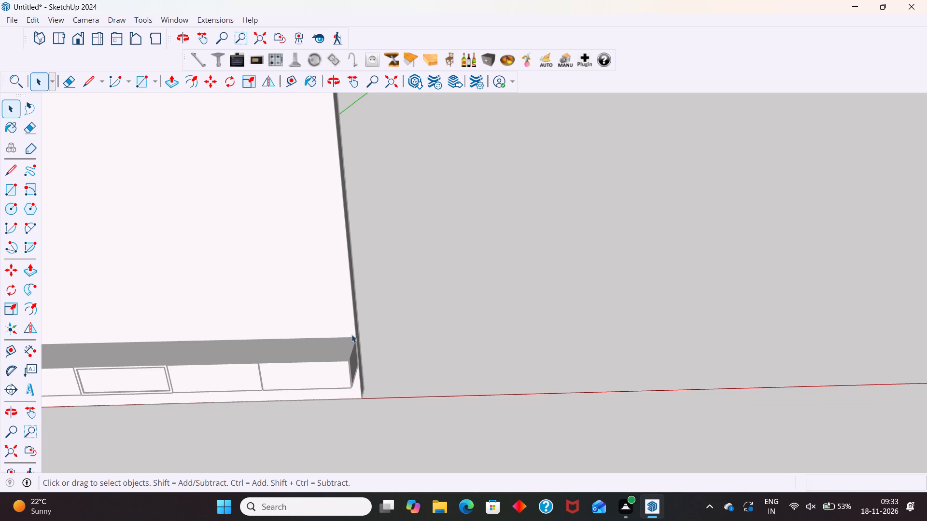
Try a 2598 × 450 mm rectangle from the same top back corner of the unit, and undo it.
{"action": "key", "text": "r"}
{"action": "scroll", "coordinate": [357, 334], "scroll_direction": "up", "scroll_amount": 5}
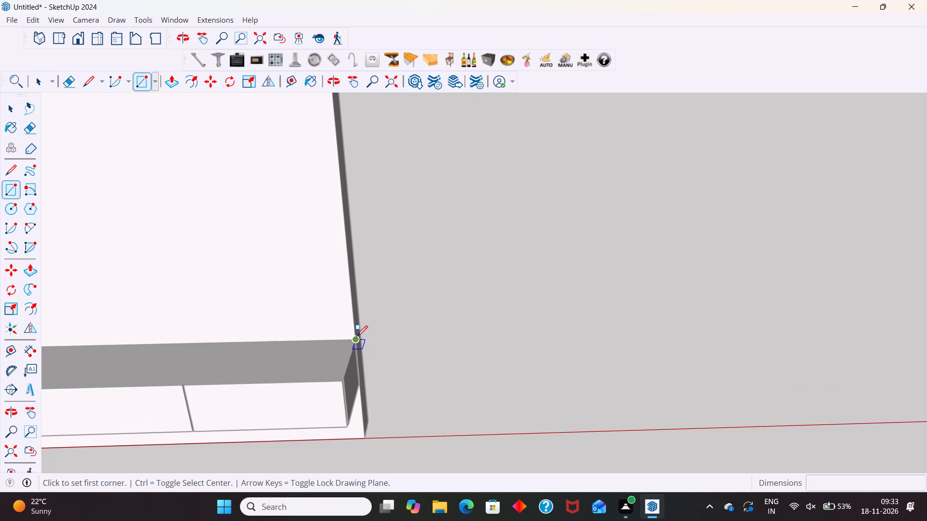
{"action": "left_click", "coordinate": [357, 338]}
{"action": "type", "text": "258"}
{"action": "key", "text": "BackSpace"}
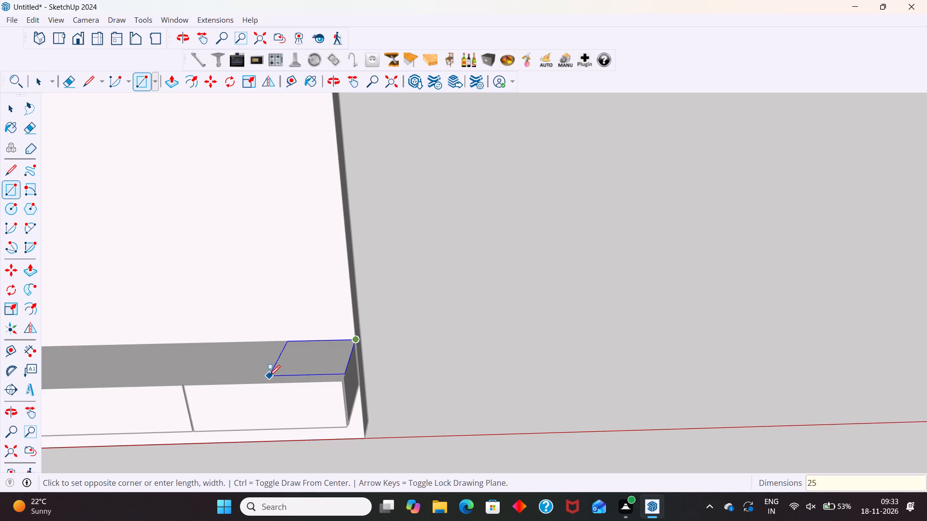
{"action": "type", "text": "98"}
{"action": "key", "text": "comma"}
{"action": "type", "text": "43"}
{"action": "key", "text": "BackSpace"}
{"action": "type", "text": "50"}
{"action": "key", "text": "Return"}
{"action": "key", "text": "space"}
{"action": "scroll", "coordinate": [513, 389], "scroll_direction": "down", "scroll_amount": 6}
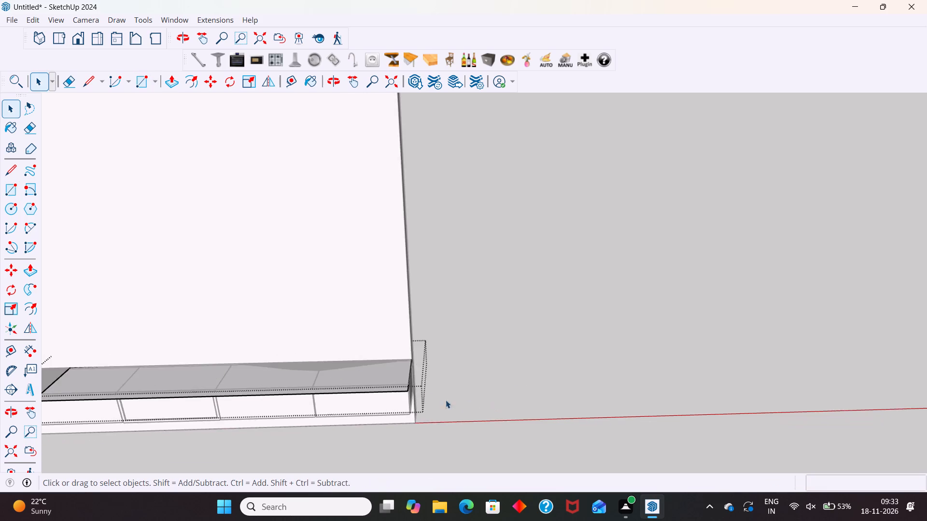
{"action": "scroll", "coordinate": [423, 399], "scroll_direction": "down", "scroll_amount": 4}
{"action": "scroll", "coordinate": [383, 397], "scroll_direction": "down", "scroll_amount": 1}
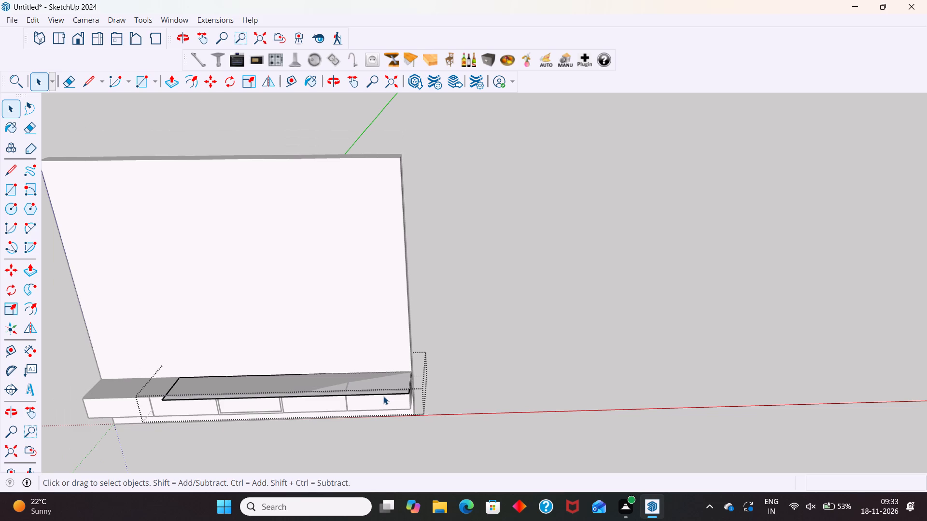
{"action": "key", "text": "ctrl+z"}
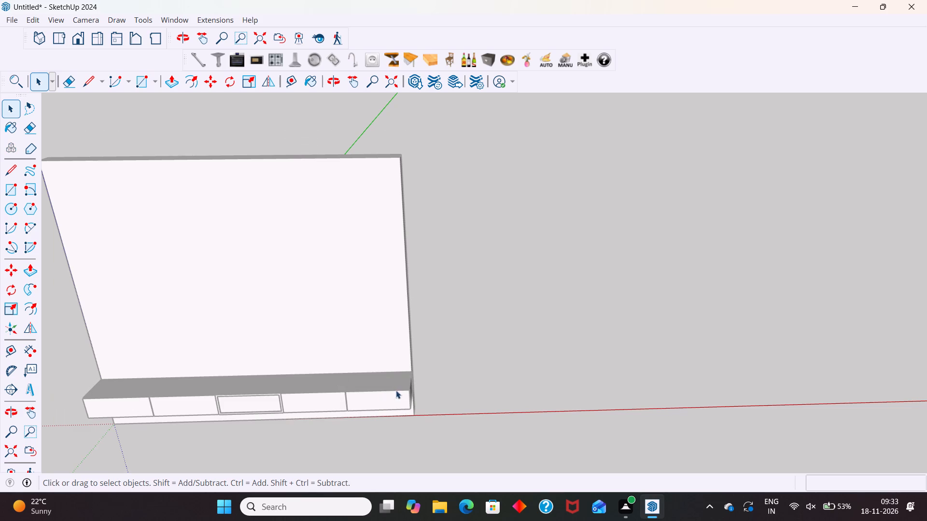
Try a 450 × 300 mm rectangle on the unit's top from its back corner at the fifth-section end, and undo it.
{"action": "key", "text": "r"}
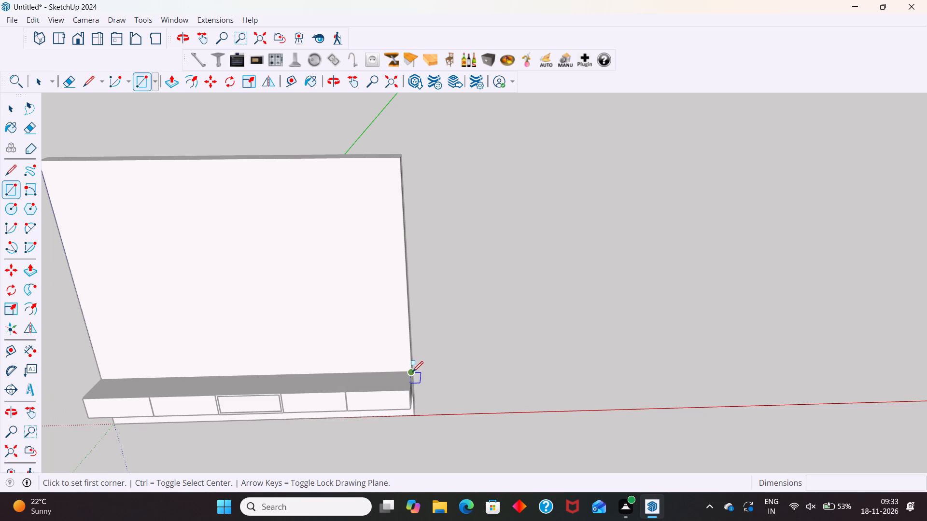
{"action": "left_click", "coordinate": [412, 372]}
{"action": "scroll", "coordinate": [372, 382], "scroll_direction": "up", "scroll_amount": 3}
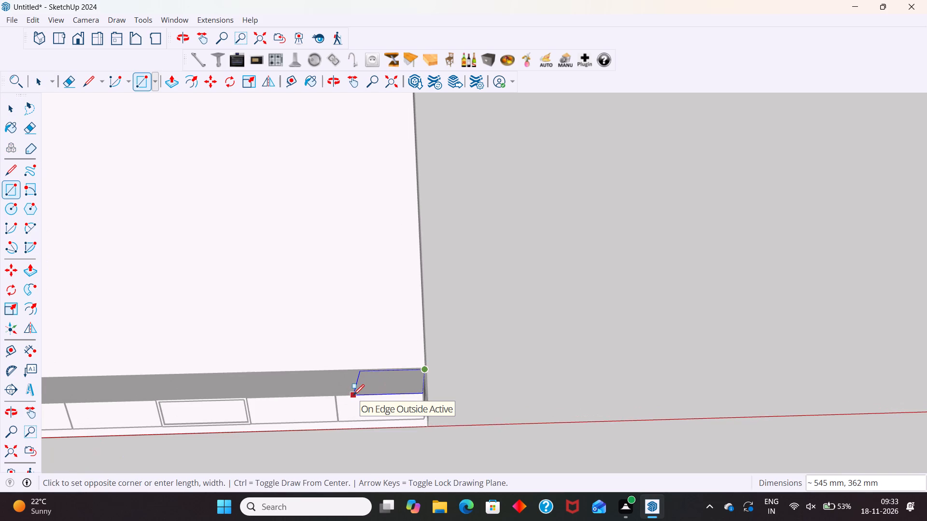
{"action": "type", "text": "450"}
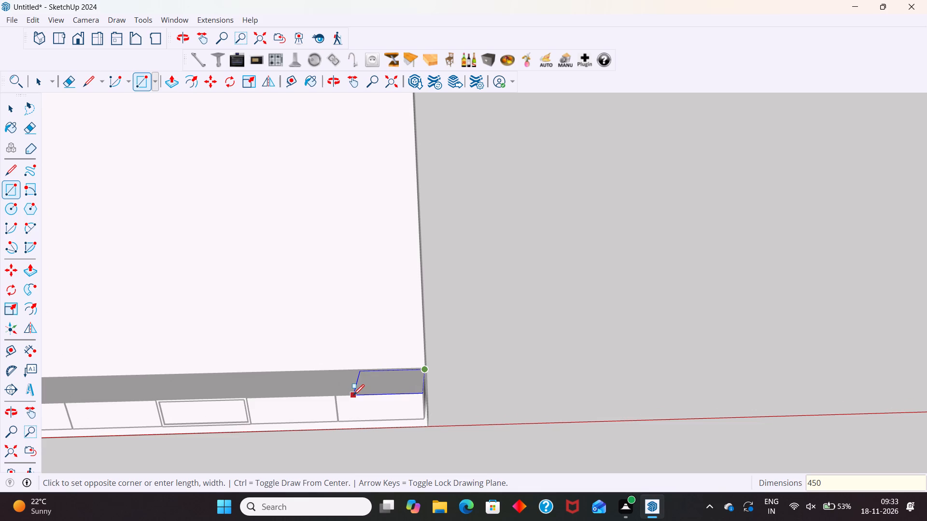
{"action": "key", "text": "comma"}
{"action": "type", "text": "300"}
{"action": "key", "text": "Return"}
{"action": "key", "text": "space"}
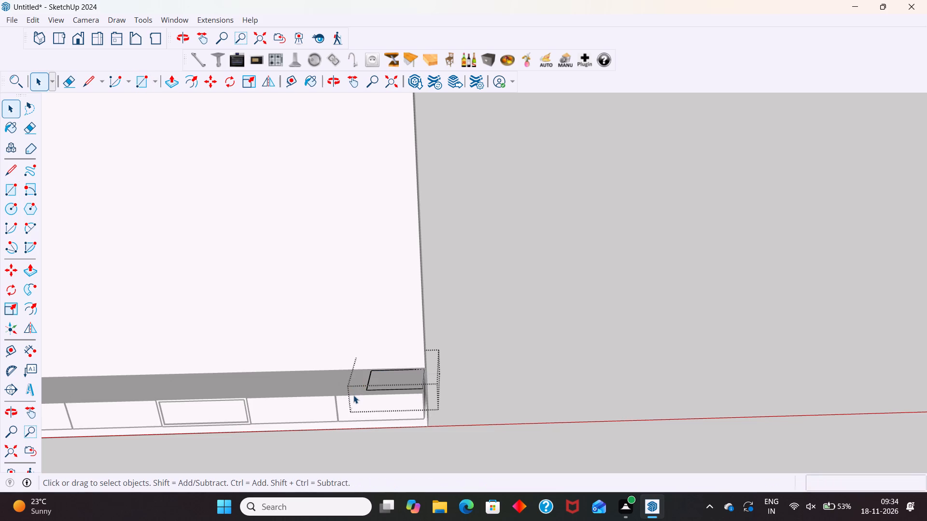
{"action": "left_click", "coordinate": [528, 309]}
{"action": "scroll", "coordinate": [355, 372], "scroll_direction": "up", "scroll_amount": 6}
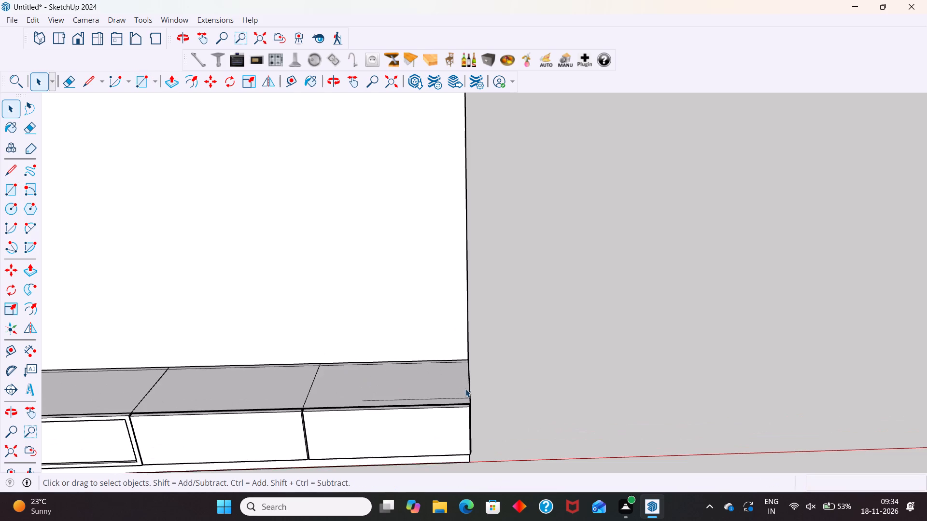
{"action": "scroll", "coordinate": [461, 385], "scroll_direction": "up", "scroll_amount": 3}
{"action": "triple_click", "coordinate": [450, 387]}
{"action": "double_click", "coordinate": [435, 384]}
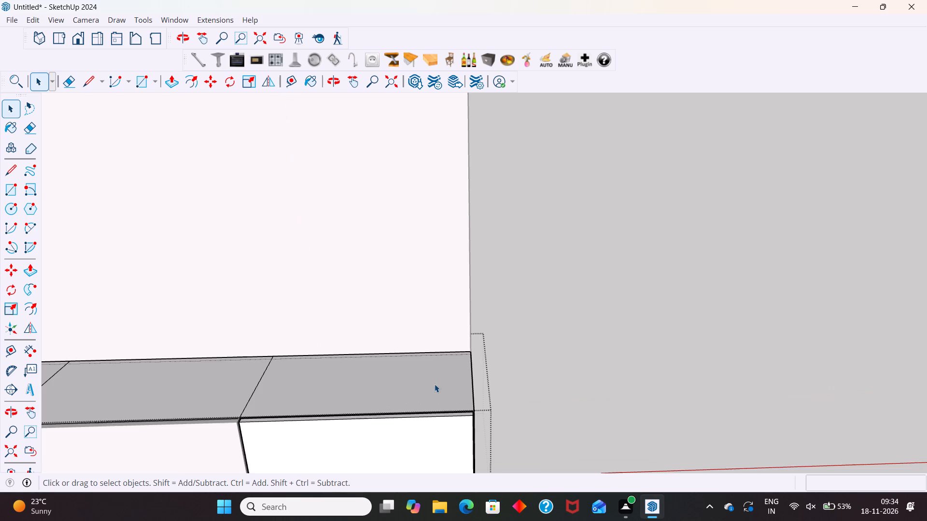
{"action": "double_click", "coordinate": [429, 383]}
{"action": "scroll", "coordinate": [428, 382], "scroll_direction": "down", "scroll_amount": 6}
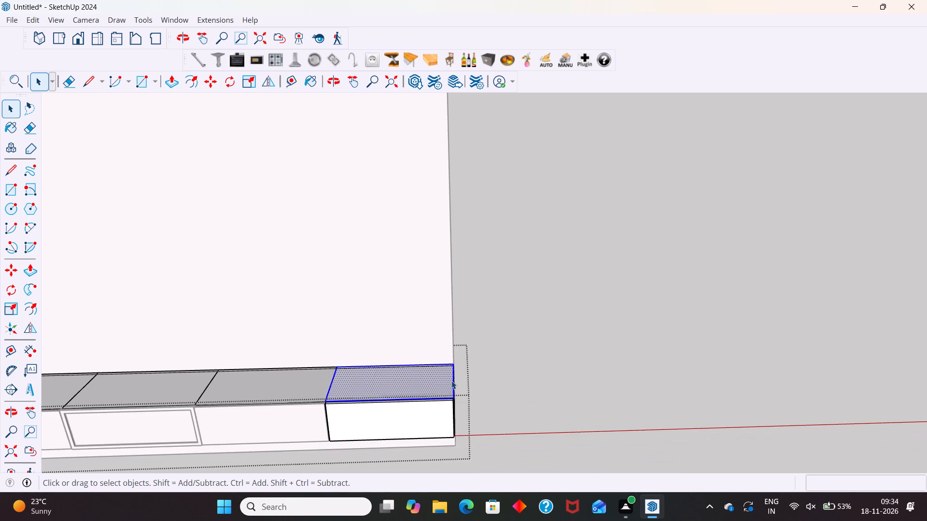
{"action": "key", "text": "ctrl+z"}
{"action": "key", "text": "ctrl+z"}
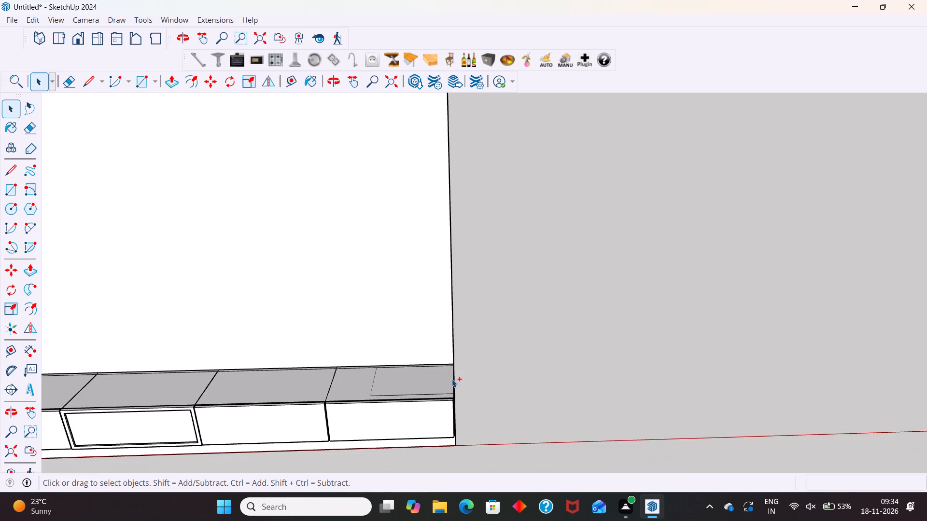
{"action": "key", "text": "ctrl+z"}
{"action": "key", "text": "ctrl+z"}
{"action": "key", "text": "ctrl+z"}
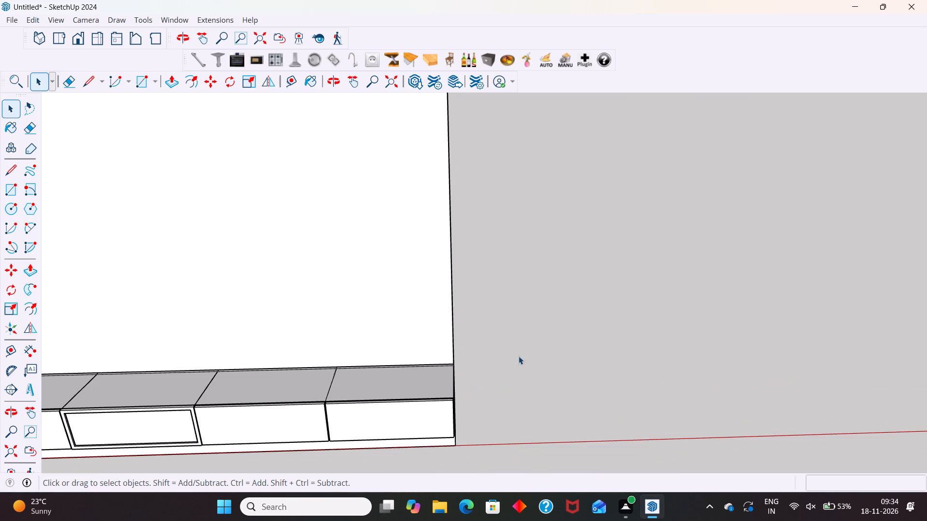
Create a new empty group and open it for editing.
{"action": "right_click", "coordinate": [519, 354]}
{"action": "left_click", "coordinate": [549, 391]}
Draw a 450 × 300 mm rectangle on the unit's top from the back corner at the fifth-section end.
{"action": "scroll", "coordinate": [481, 370], "scroll_direction": "up", "scroll_amount": 2}
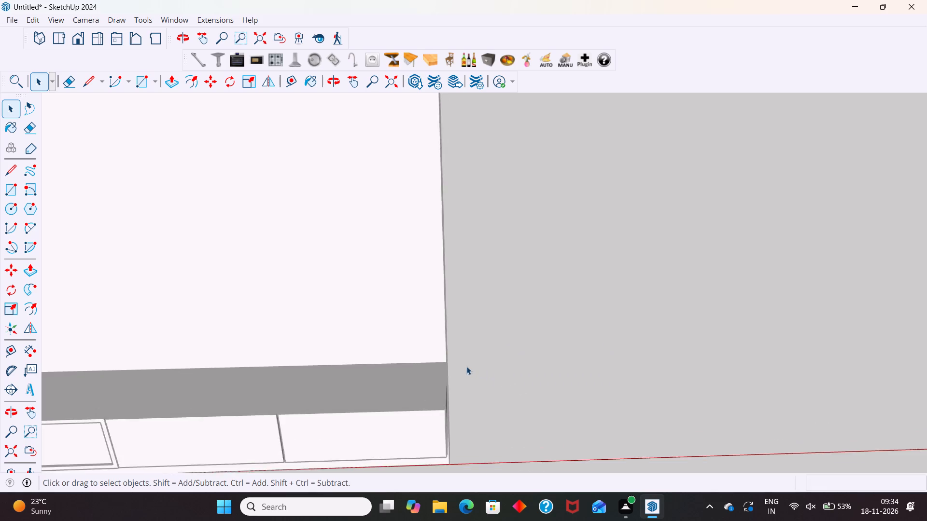
{"action": "scroll", "coordinate": [466, 366], "scroll_direction": "up", "scroll_amount": 7}
{"action": "key", "text": "r"}
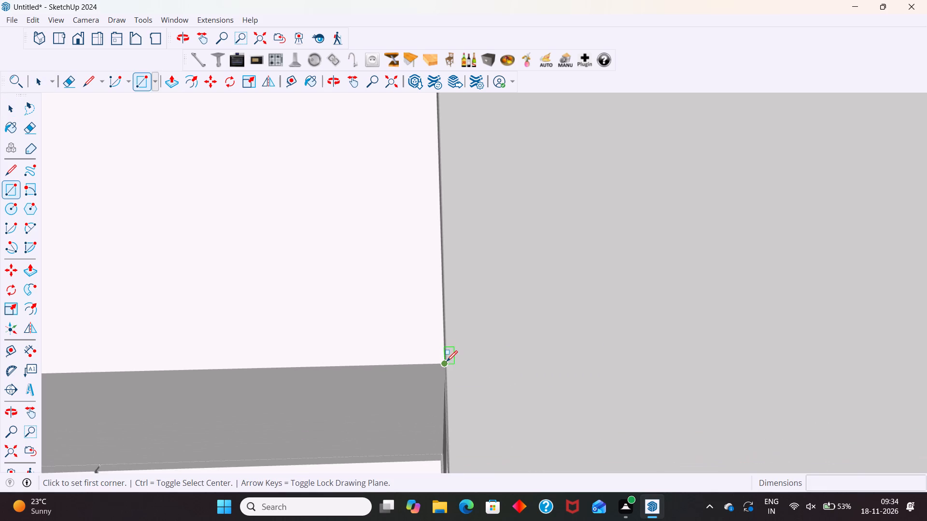
{"action": "left_click", "coordinate": [447, 361]}
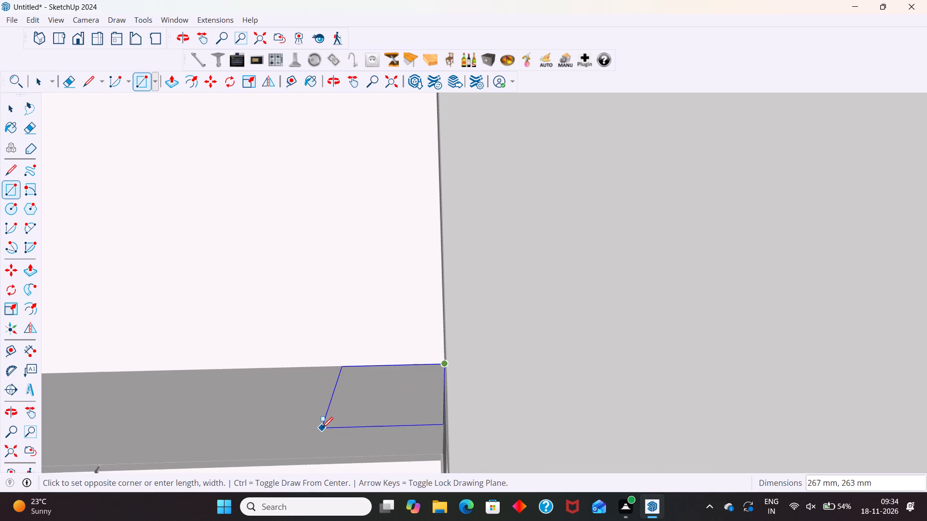
{"action": "key", "text": "4"}
{"action": "key", "text": "5"}
{"action": "key", "text": "0"}
{"action": "key", "text": "comma"}
{"action": "type", "text": "30"}
{"action": "key", "text": "0"}
{"action": "key", "text": "Return"}
{"action": "key", "text": "space"}
Extrude the 450 × 300 mm rectangle upward 2598 mm into a column and leave the group.
{"action": "left_click", "coordinate": [377, 407]}
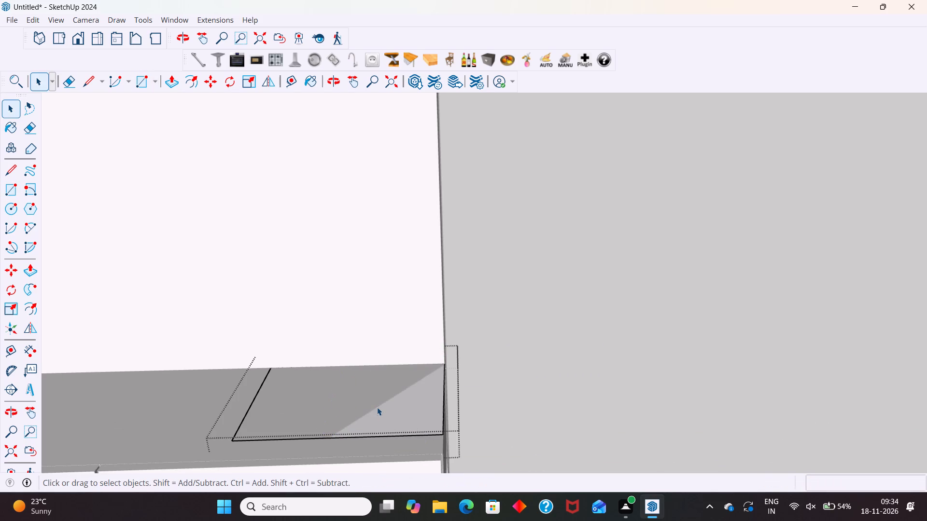
{"action": "key", "text": "p"}
{"action": "left_click", "coordinate": [377, 407]}
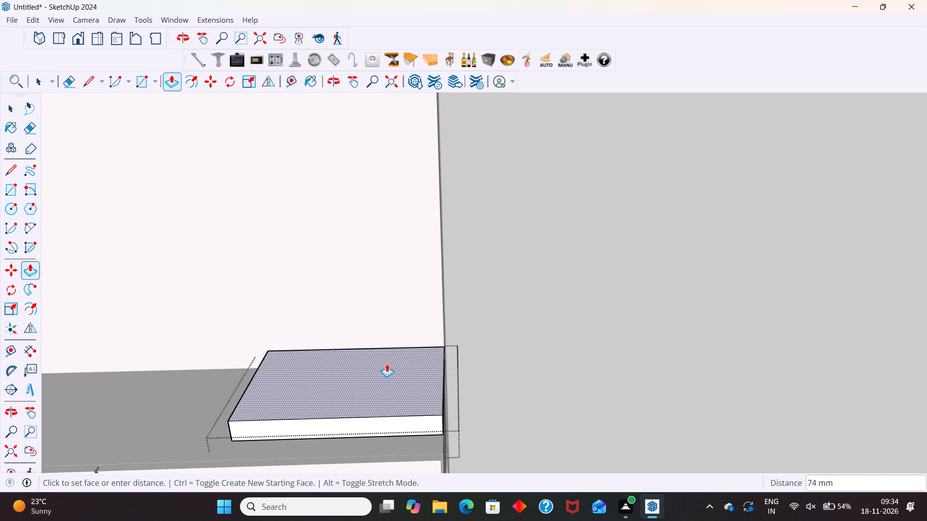
{"action": "scroll", "coordinate": [389, 348], "scroll_direction": "down", "scroll_amount": 16}
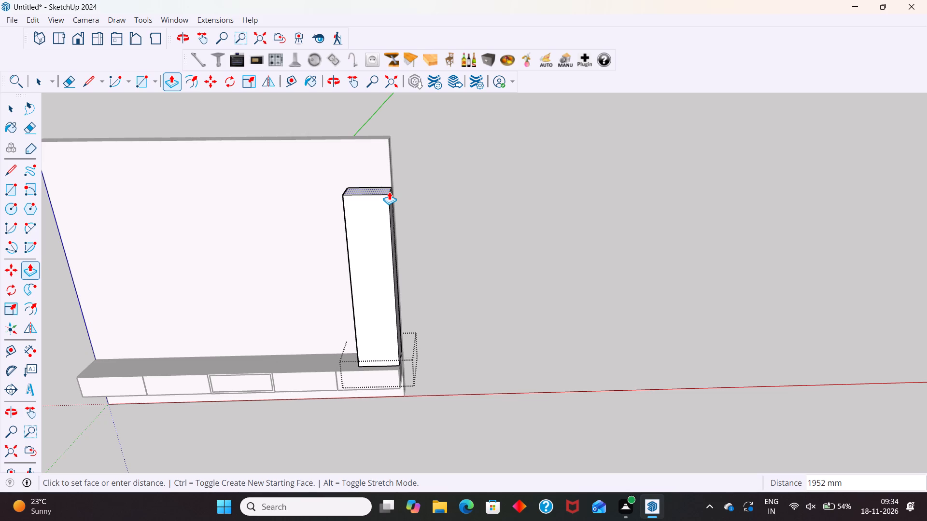
{"action": "type", "text": "25"}
{"action": "type", "text": "98"}
{"action": "key", "text": "Return"}
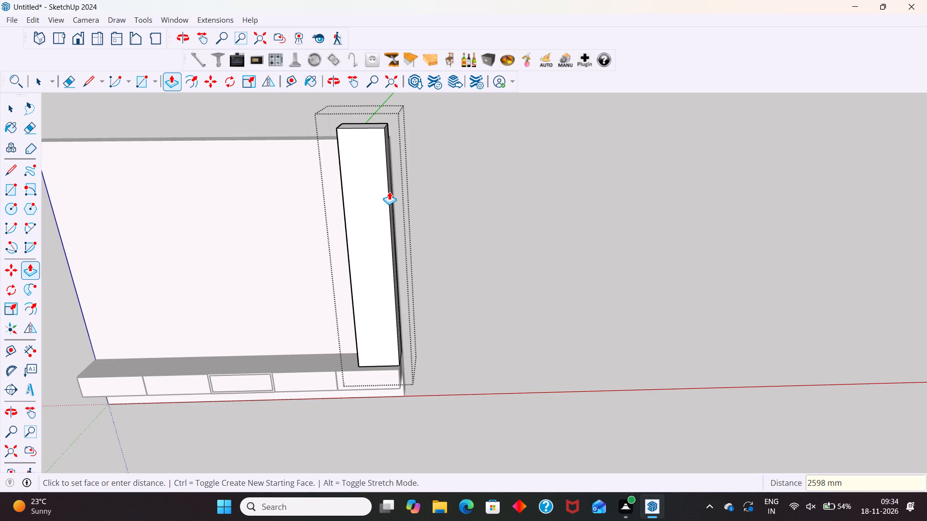
{"action": "key", "text": "space"}
{"action": "left_click", "coordinate": [464, 178]}
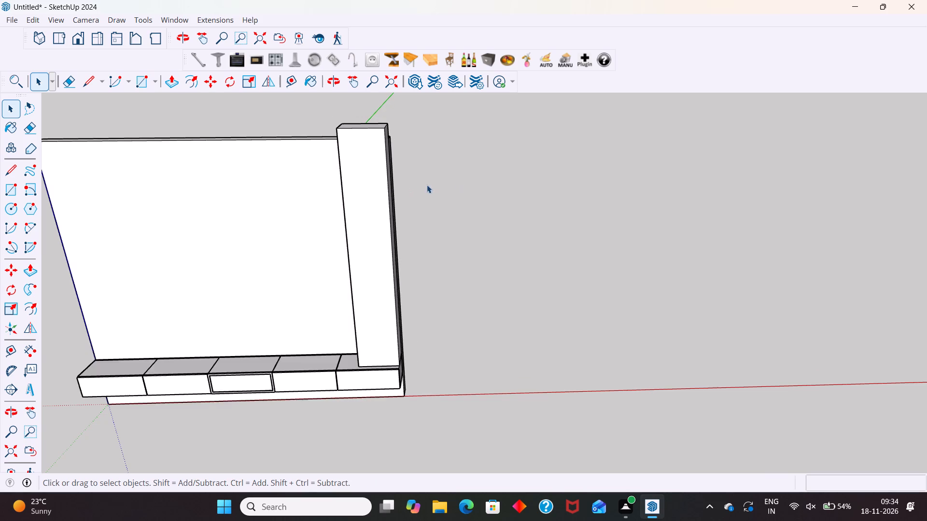
Push the column's top face down to the height of the wall's top and leave the group.
{"action": "scroll", "coordinate": [427, 190], "scroll_direction": "down", "scroll_amount": 4}
{"action": "middle_click_drag", "start_coordinate": [491, 278], "coordinate": [158, 304]}
{"action": "scroll", "coordinate": [486, 127], "scroll_direction": "up", "scroll_amount": 6}
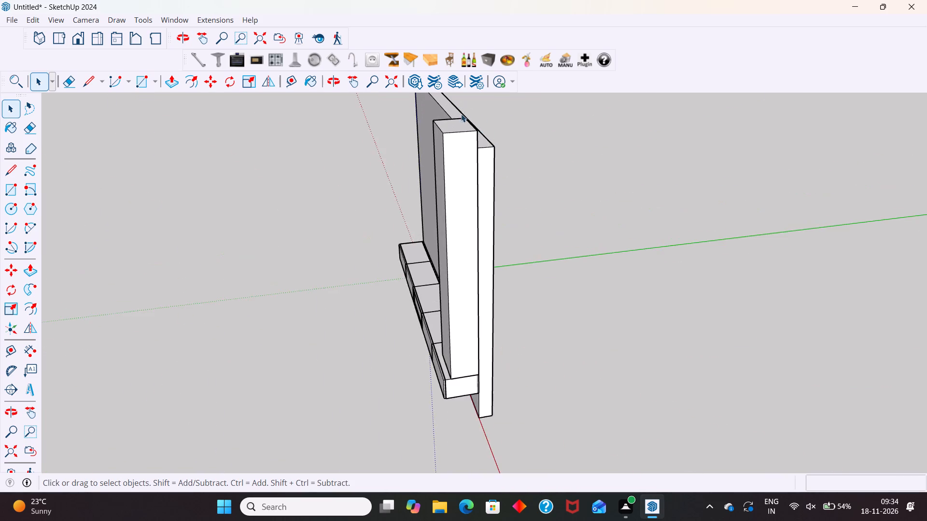
{"action": "scroll", "coordinate": [462, 114], "scroll_direction": "up", "scroll_amount": 7}
{"action": "middle_click_drag", "start_coordinate": [479, 188], "coordinate": [484, 300]}
{"action": "triple_click", "coordinate": [458, 155]}
{"action": "left_click", "coordinate": [458, 155]}
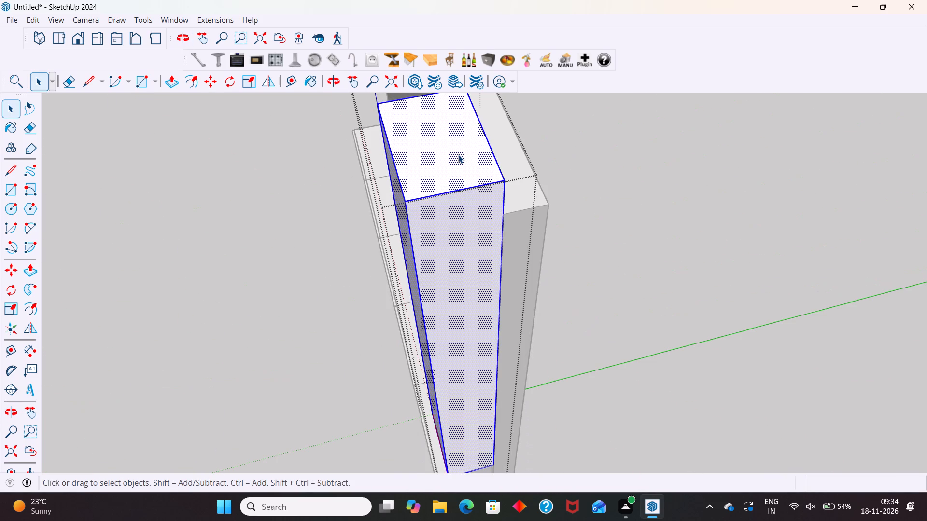
{"action": "scroll", "coordinate": [445, 274], "scroll_direction": "down", "scroll_amount": 6}
{"action": "double_click", "coordinate": [428, 222]}
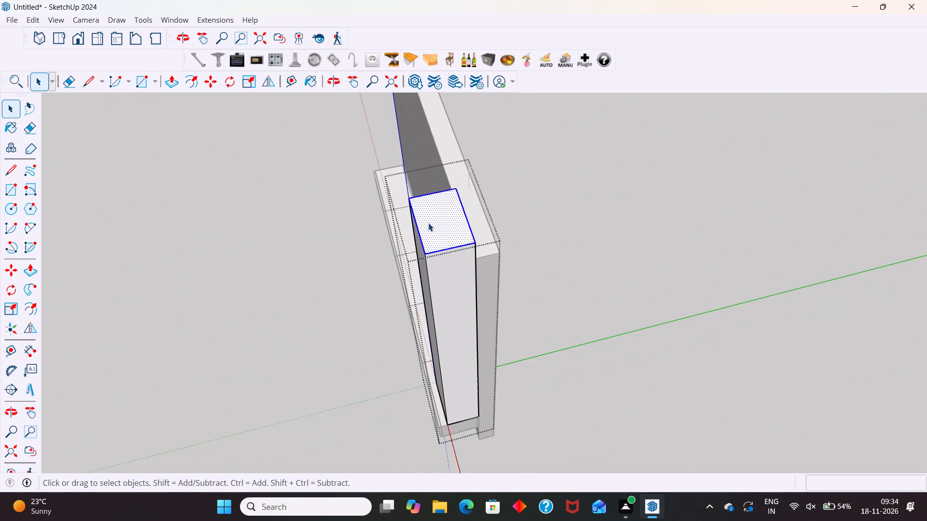
{"action": "key", "text": "p"}
{"action": "left_click_drag", "start_coordinate": [438, 221], "coordinate": [462, 256]}
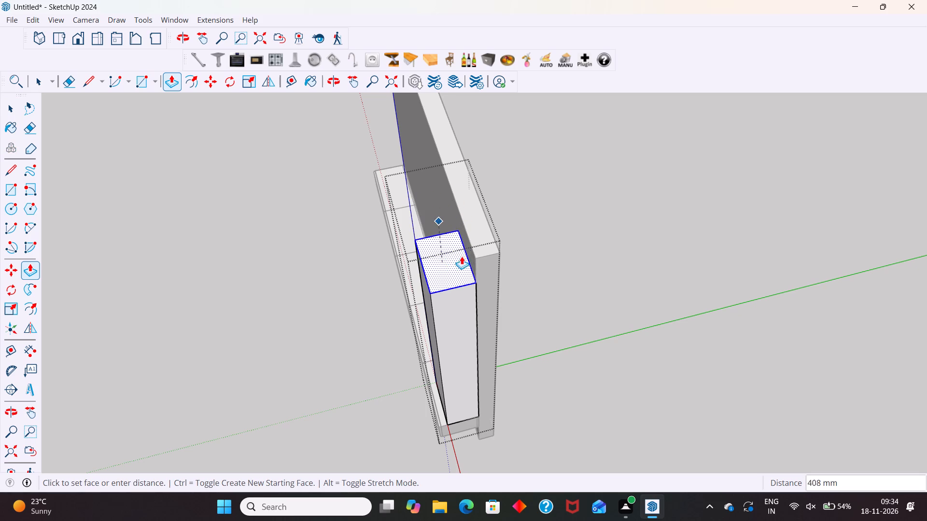
{"action": "left_click_drag", "start_coordinate": [462, 256], "coordinate": [476, 258]}
{"action": "key", "text": "space"}
{"action": "scroll", "coordinate": [552, 229], "scroll_direction": "down", "scroll_amount": 9}
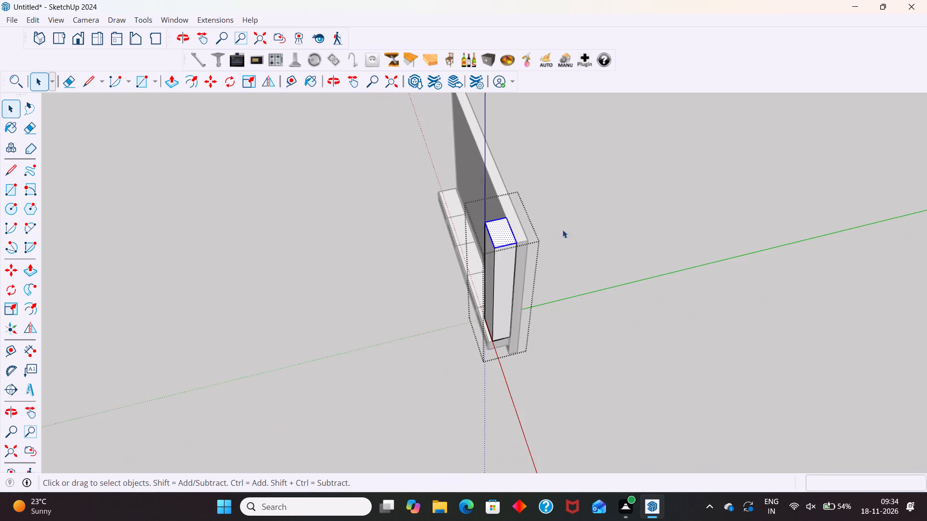
{"action": "left_click", "coordinate": [604, 237]}
Copy the column group to the first-section end, placing its bottom corner at the unit's top back corner.
{"action": "middle_click_drag", "start_coordinate": [311, 371], "coordinate": [576, 351]}
{"action": "scroll", "coordinate": [594, 182], "scroll_direction": "down", "scroll_amount": 5}
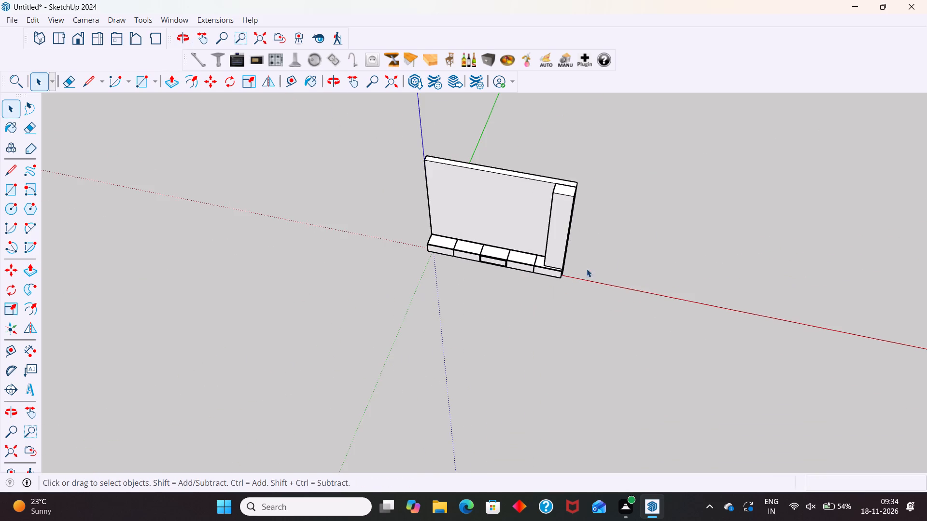
{"action": "middle_click_drag", "start_coordinate": [632, 245], "coordinate": [690, 177]}
{"action": "scroll", "coordinate": [577, 167], "scroll_direction": "up", "scroll_amount": 6}
{"action": "middle_click_drag", "start_coordinate": [508, 315], "coordinate": [613, 247]}
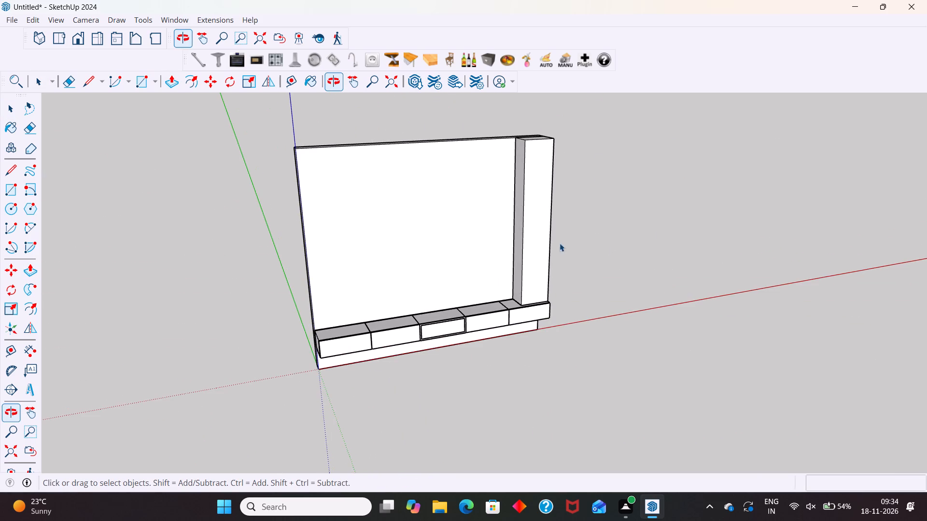
{"action": "left_click", "coordinate": [520, 259]}
{"action": "key", "text": "m"}
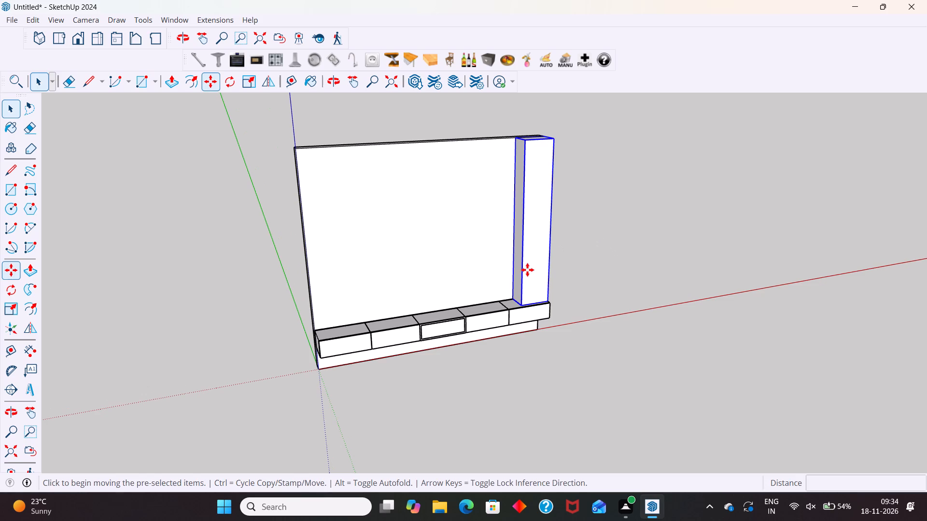
{"action": "scroll", "coordinate": [513, 299], "scroll_direction": "up", "scroll_amount": 12}
{"action": "left_click", "coordinate": [512, 296]}
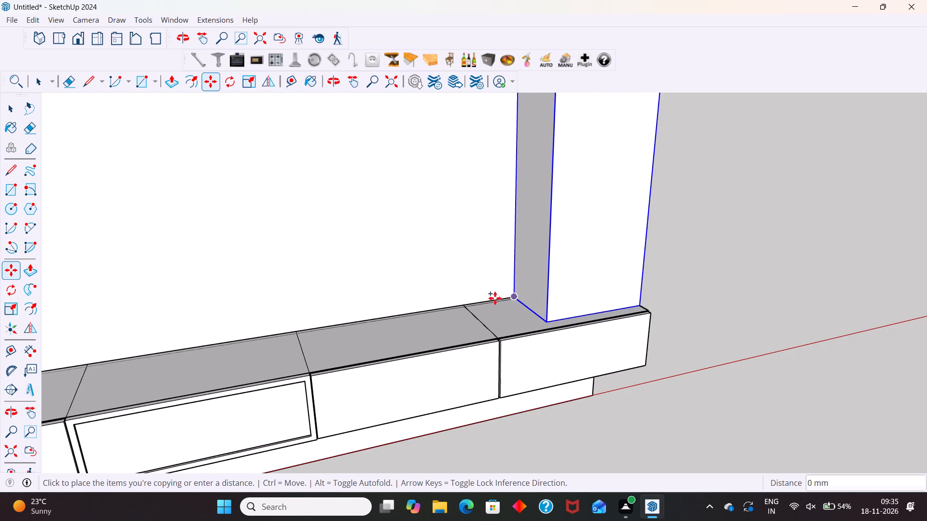
{"action": "scroll", "coordinate": [451, 303], "scroll_direction": "down", "scroll_amount": 5}
{"action": "scroll", "coordinate": [404, 314], "scroll_direction": "down", "scroll_amount": 6}
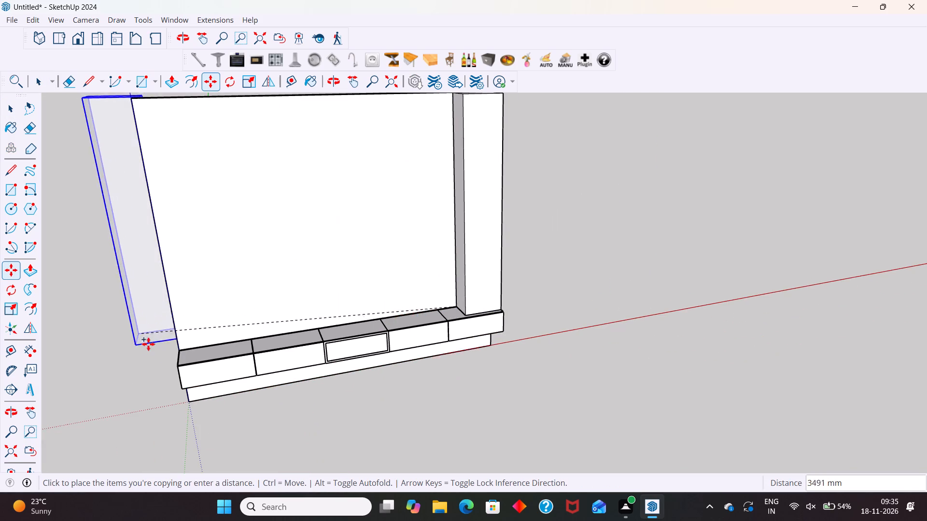
{"action": "left_click", "coordinate": [183, 354]}
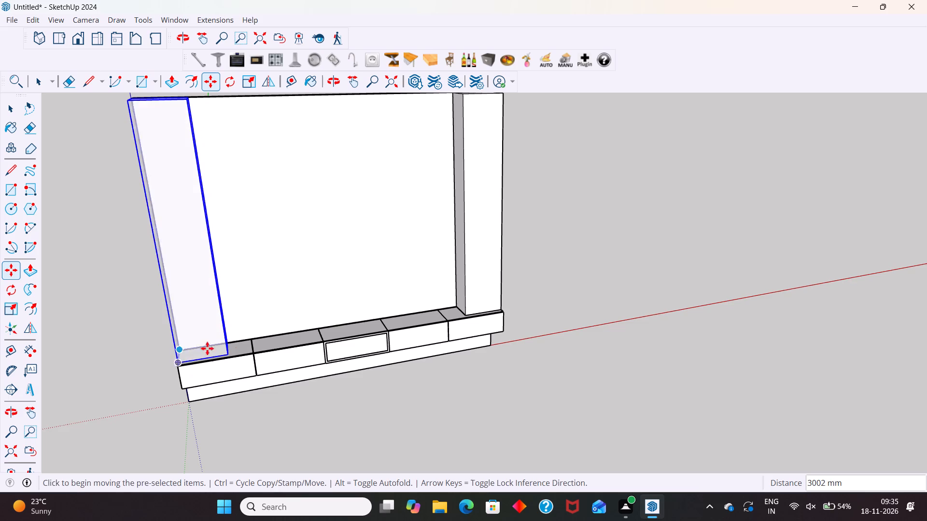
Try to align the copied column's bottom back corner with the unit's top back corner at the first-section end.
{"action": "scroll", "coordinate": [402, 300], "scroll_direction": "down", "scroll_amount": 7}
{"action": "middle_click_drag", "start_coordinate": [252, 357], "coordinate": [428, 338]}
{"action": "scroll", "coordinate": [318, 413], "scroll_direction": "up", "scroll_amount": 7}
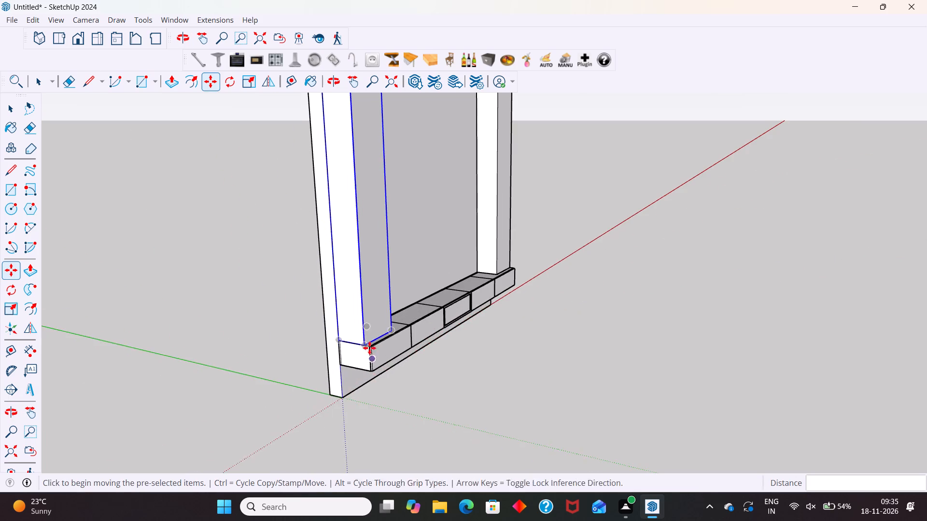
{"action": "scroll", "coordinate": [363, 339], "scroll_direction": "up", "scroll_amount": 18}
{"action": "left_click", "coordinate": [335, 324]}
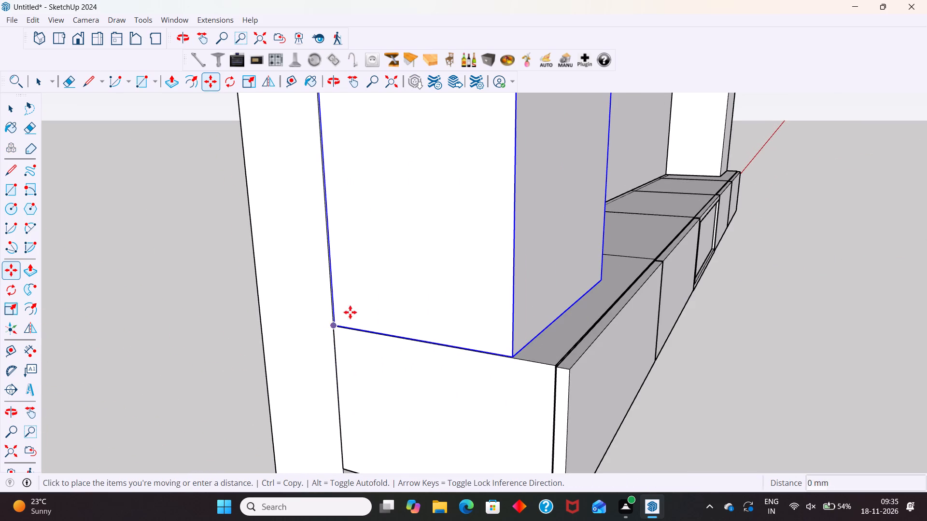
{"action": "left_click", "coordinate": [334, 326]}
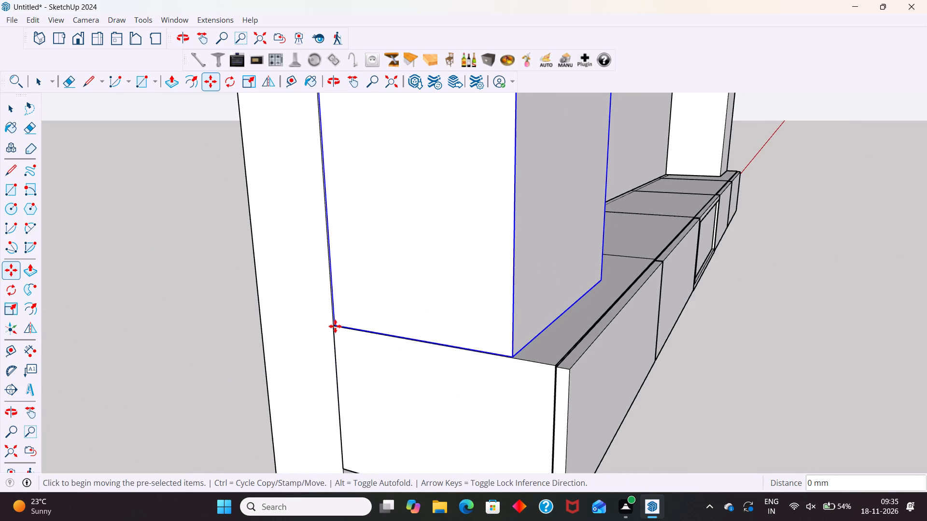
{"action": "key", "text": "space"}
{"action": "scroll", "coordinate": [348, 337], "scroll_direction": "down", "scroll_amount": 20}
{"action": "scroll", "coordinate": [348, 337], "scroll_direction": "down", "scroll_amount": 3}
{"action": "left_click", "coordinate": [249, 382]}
Open the column above the fifth section for editing and offset its front face's outline inward.
{"action": "middle_click_drag", "start_coordinate": [568, 383], "coordinate": [565, 383]}
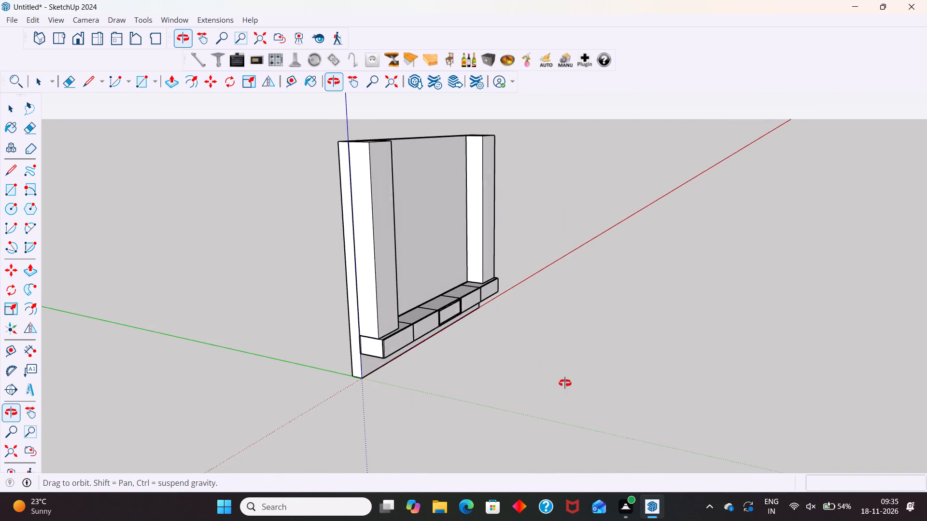
{"action": "middle_click_drag", "start_coordinate": [565, 383], "coordinate": [261, 413]}
{"action": "scroll", "coordinate": [335, 370], "scroll_direction": "down", "scroll_amount": 6}
{"action": "scroll", "coordinate": [523, 230], "scroll_direction": "up", "scroll_amount": 5}
{"action": "middle_click_drag", "start_coordinate": [437, 323], "coordinate": [487, 302]}
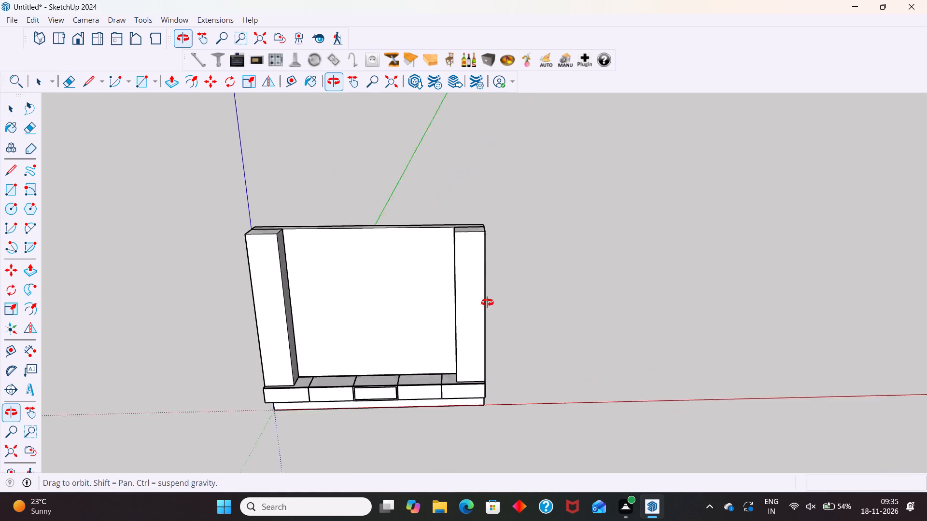
{"action": "middle_click_drag", "start_coordinate": [487, 302], "coordinate": [495, 254]}
{"action": "scroll", "coordinate": [483, 268], "scroll_direction": "up", "scroll_amount": 5}
{"action": "triple_click", "coordinate": [468, 282]}
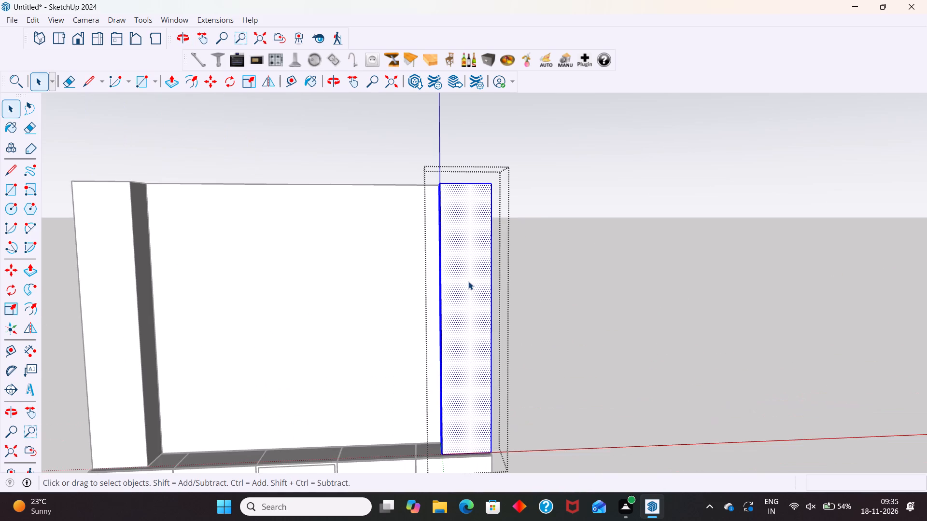
{"action": "left_click", "coordinate": [468, 281]}
{"action": "middle_click_drag", "start_coordinate": [508, 290], "coordinate": [412, 377]}
{"action": "scroll", "coordinate": [505, 176], "scroll_direction": "up", "scroll_amount": 2}
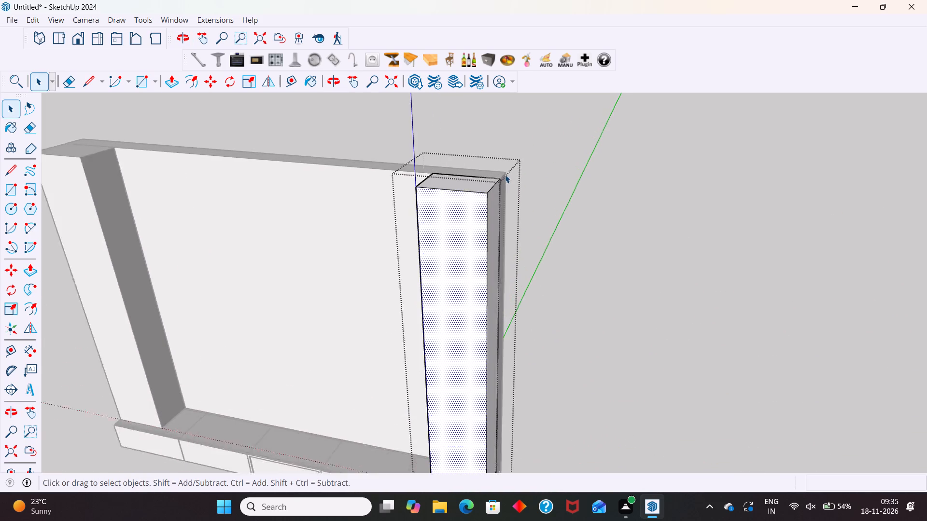
{"action": "scroll", "coordinate": [505, 175], "scroll_direction": "up", "scroll_amount": 3}
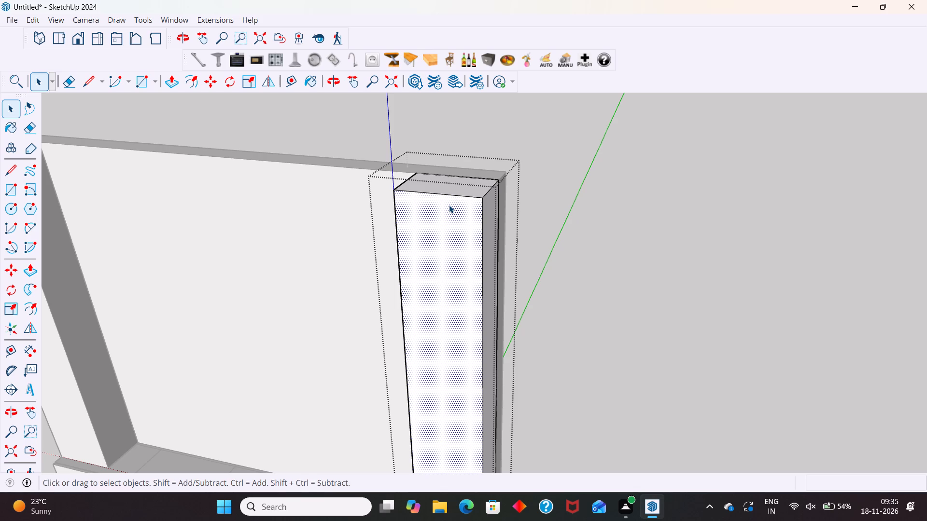
{"action": "key", "text": "f"}
{"action": "left_click", "coordinate": [451, 204]}
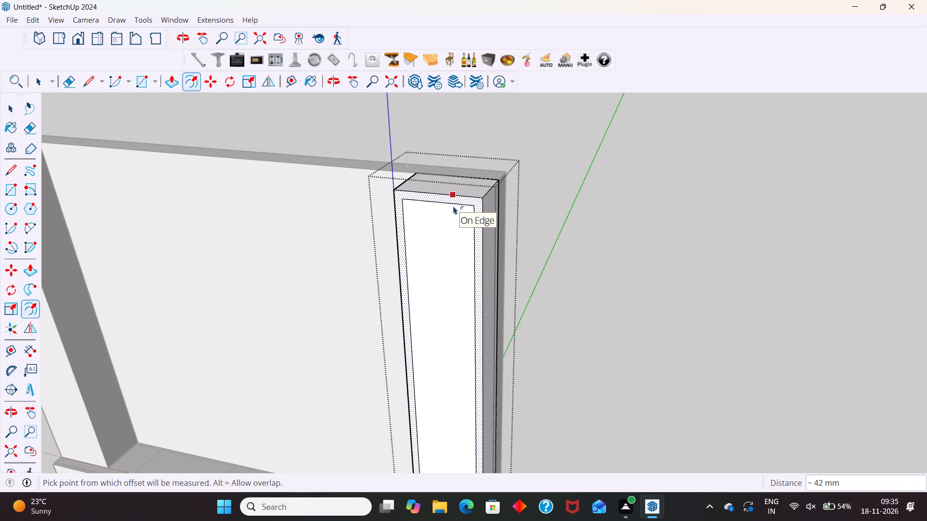
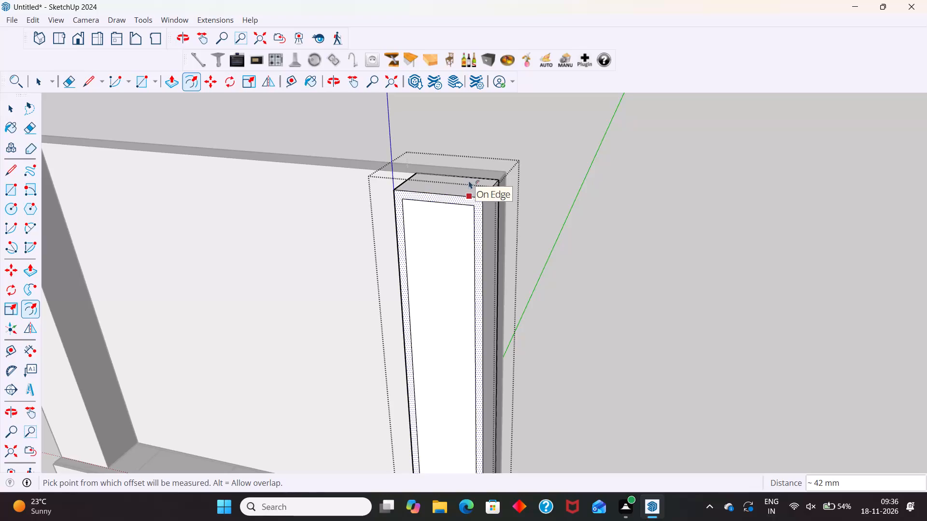
Set the inward offset of the column's front face to 18 mm.
{"action": "type", "text": "18"}
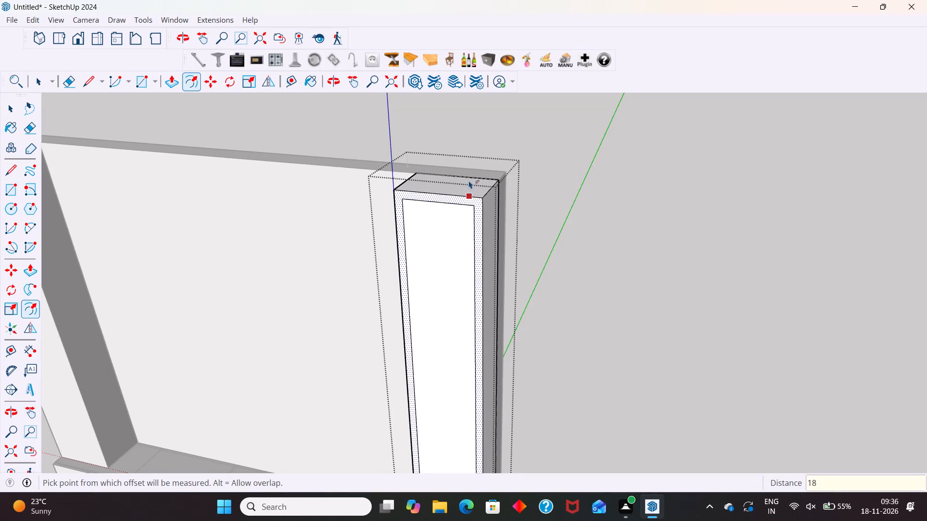
{"action": "key", "text": "Return"}
{"action": "key", "text": "space"}
Push the column's inner front face back 282 mm to hollow out the column.
{"action": "scroll", "coordinate": [444, 223], "scroll_direction": "down", "scroll_amount": 5}
{"action": "left_click", "coordinate": [446, 254]}
{"action": "scroll", "coordinate": [465, 272], "scroll_direction": "up", "scroll_amount": 4}
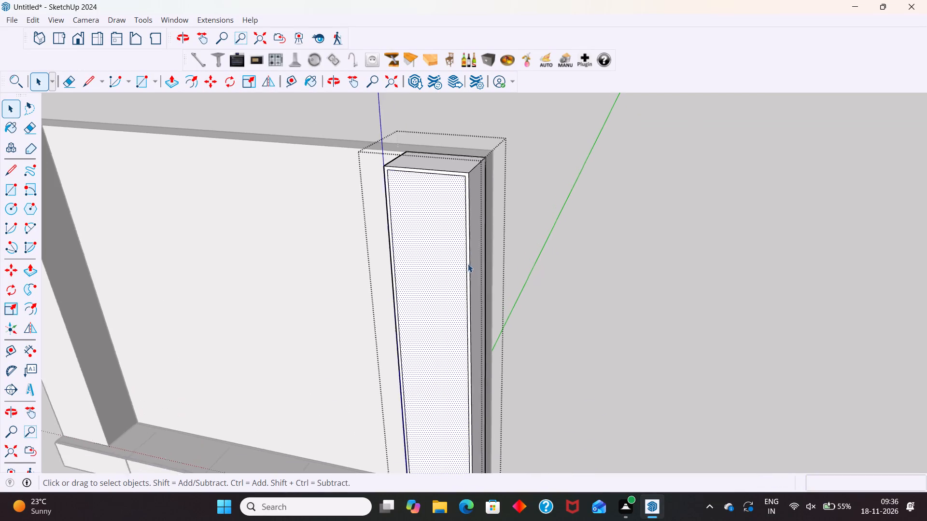
{"action": "scroll", "coordinate": [468, 264], "scroll_direction": "up", "scroll_amount": 1}
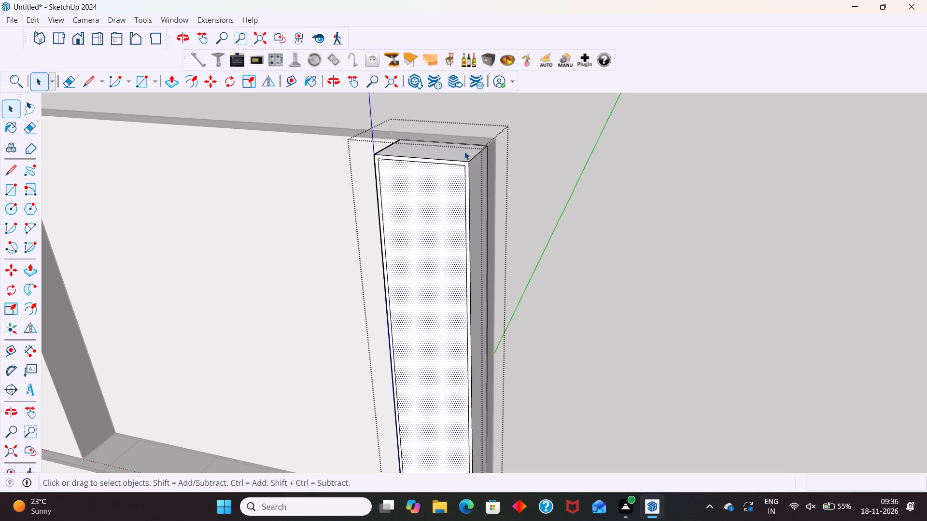
{"action": "key", "text": "p"}
{"action": "left_click", "coordinate": [435, 205]}
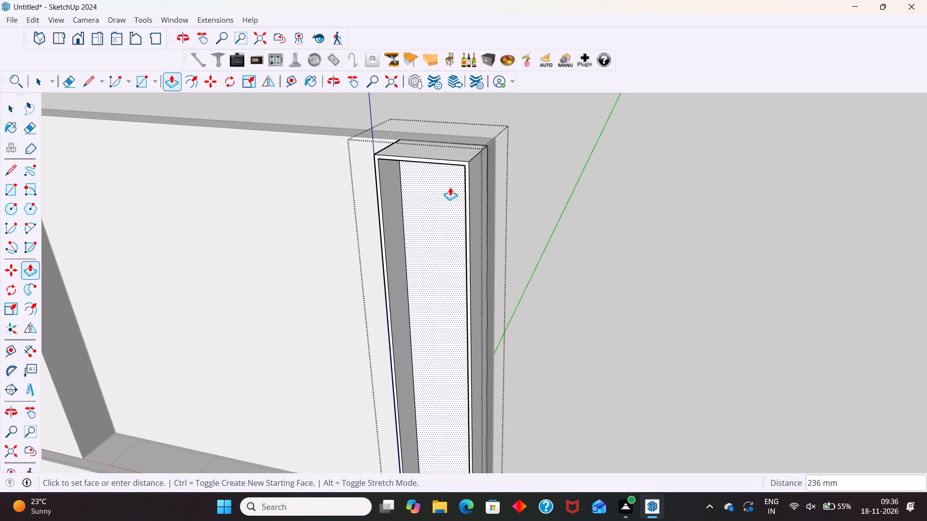
{"action": "key", "text": "2"}
{"action": "key", "text": "8"}
{"action": "key", "text": "2"}
{"action": "key", "text": "Return"}
{"action": "key", "text": "space"}
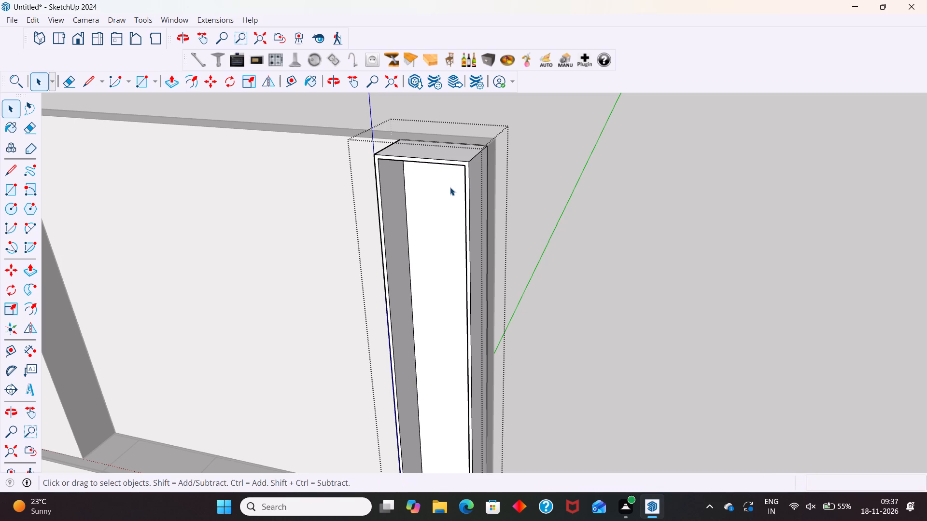
Pull the narrow frame face around the column's opening forward by 18 mm.
{"action": "scroll", "coordinate": [439, 175], "scroll_direction": "down", "scroll_amount": 10}
{"action": "middle_click_drag", "start_coordinate": [446, 302], "coordinate": [551, 283]}
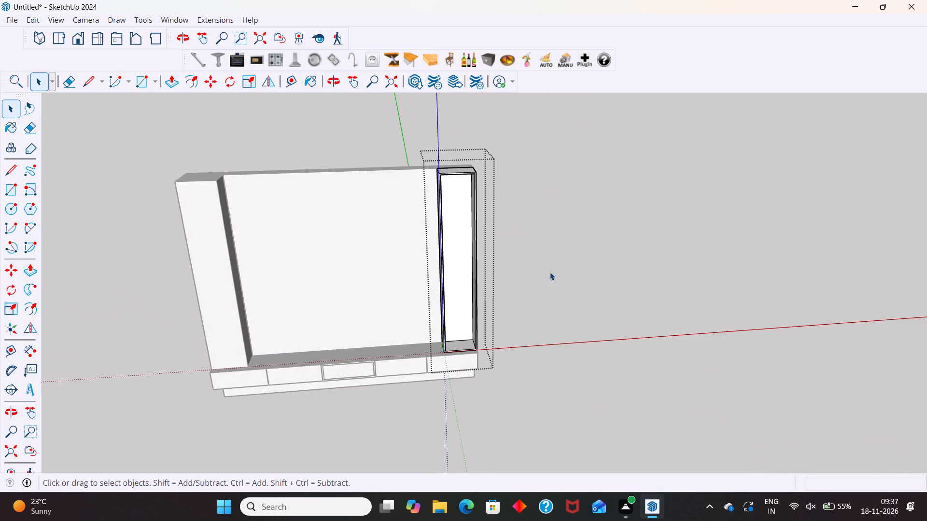
{"action": "scroll", "coordinate": [489, 295], "scroll_direction": "up", "scroll_amount": 2}
{"action": "scroll", "coordinate": [487, 130], "scroll_direction": "up", "scroll_amount": 14}
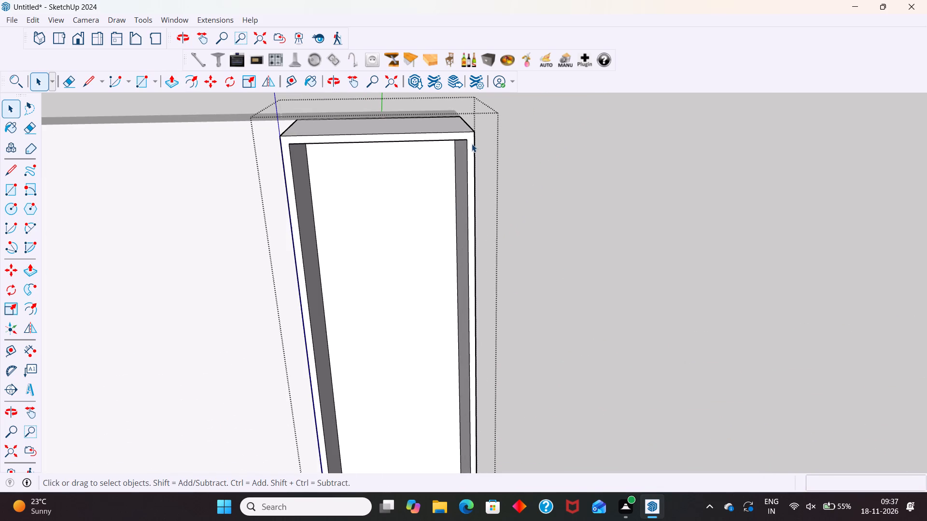
{"action": "left_click", "coordinate": [472, 142]}
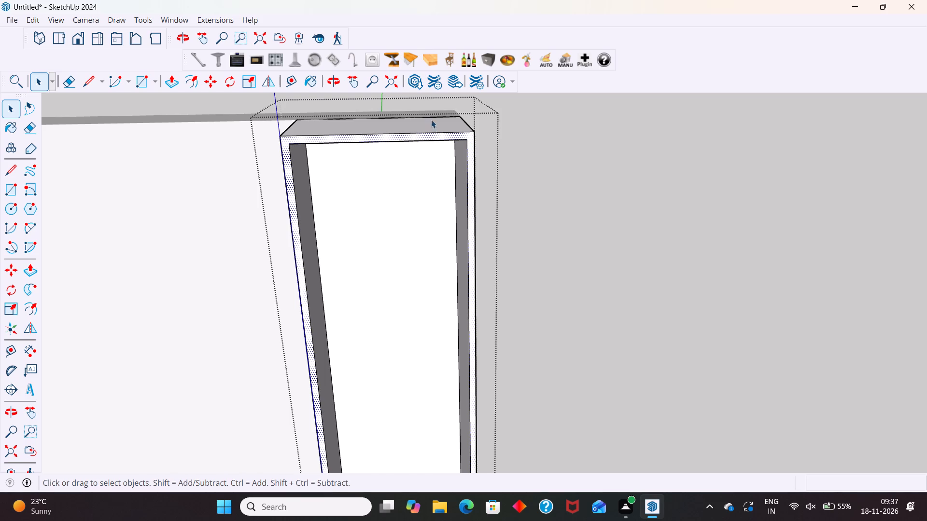
{"action": "scroll", "coordinate": [431, 121], "scroll_direction": "down", "scroll_amount": 12}
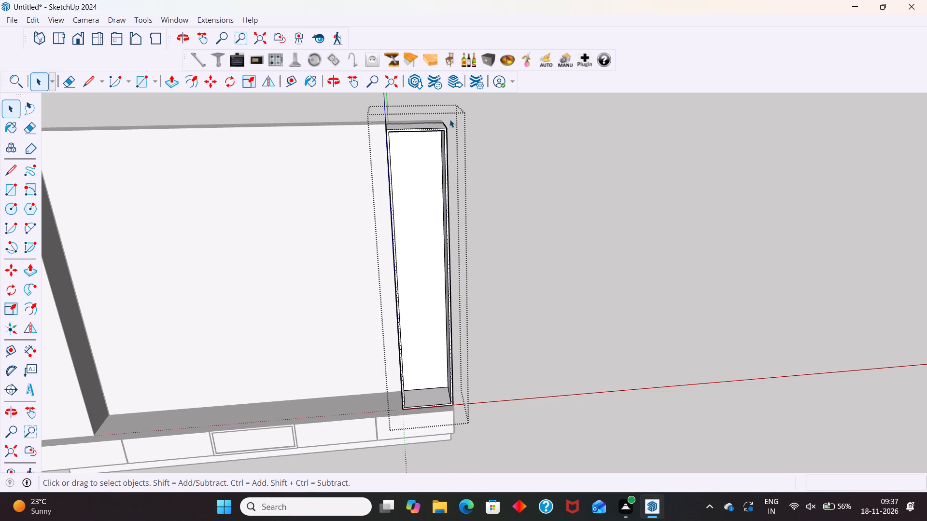
{"action": "scroll", "coordinate": [475, 93], "scroll_direction": "up", "scroll_amount": 13}
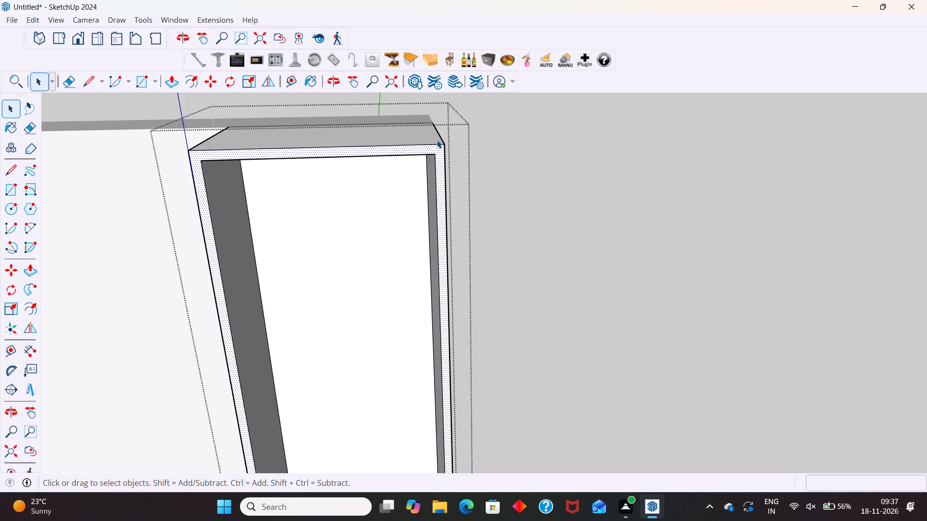
{"action": "key", "text": "p"}
{"action": "left_click", "coordinate": [440, 153]}
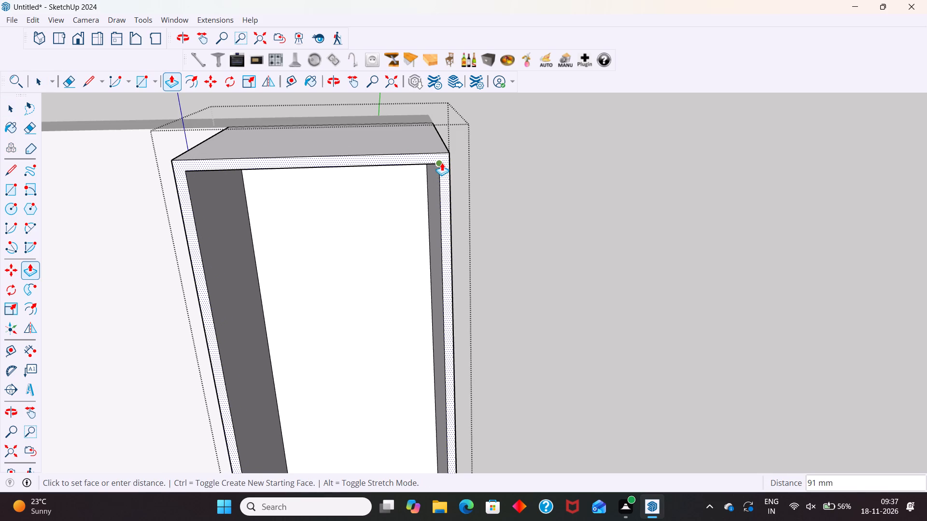
{"action": "key", "text": "1"}
{"action": "key", "text": "8"}
{"action": "key", "text": "Return"}
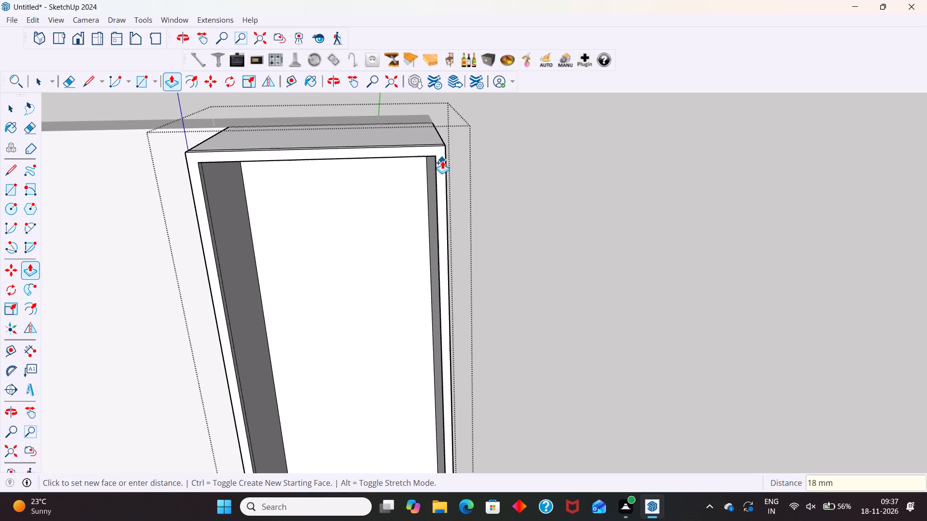
{"action": "key", "text": "space"}
Leave the column group and examine its front frame and hollow interior from several angles.
{"action": "scroll", "coordinate": [523, 157], "scroll_direction": "down", "scroll_amount": 10}
{"action": "middle_click_drag", "start_coordinate": [473, 239], "coordinate": [408, 237]}
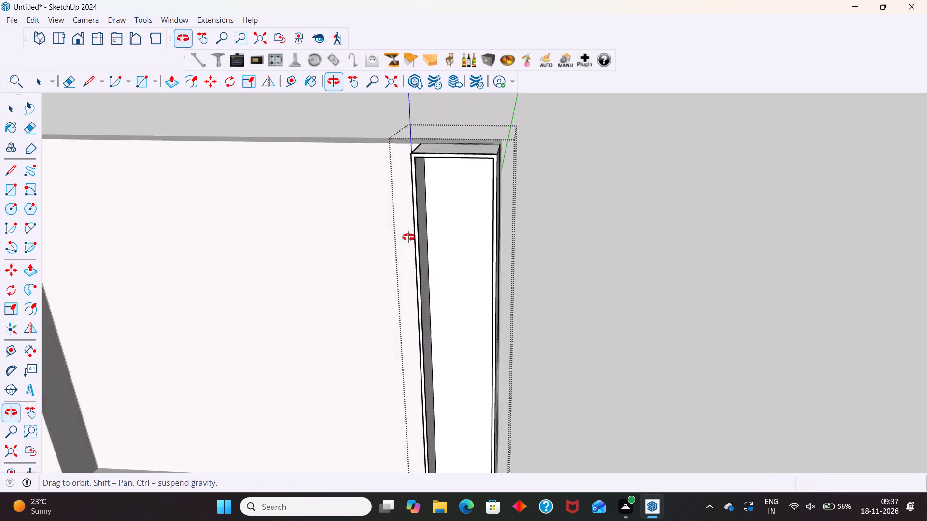
{"action": "middle_click_drag", "start_coordinate": [408, 237], "coordinate": [361, 198]}
{"action": "scroll", "coordinate": [552, 139], "scroll_direction": "up", "scroll_amount": 6}
{"action": "scroll", "coordinate": [403, 179], "scroll_direction": "down", "scroll_amount": 11}
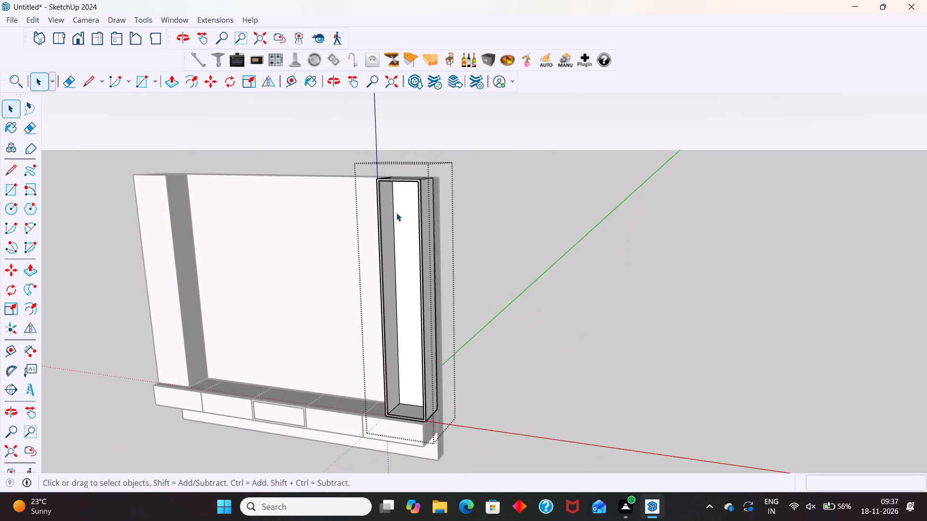
{"action": "middle_click_drag", "start_coordinate": [403, 253], "coordinate": [447, 274]}
{"action": "left_click", "coordinate": [597, 281]}
{"action": "middle_click_drag", "start_coordinate": [467, 193], "coordinate": [401, 288]}
{"action": "scroll", "coordinate": [402, 241], "scroll_direction": "up", "scroll_amount": 20}
{"action": "scroll", "coordinate": [402, 241], "scroll_direction": "up", "scroll_amount": 1}
{"action": "scroll", "coordinate": [436, 191], "scroll_direction": "down", "scroll_amount": 13}
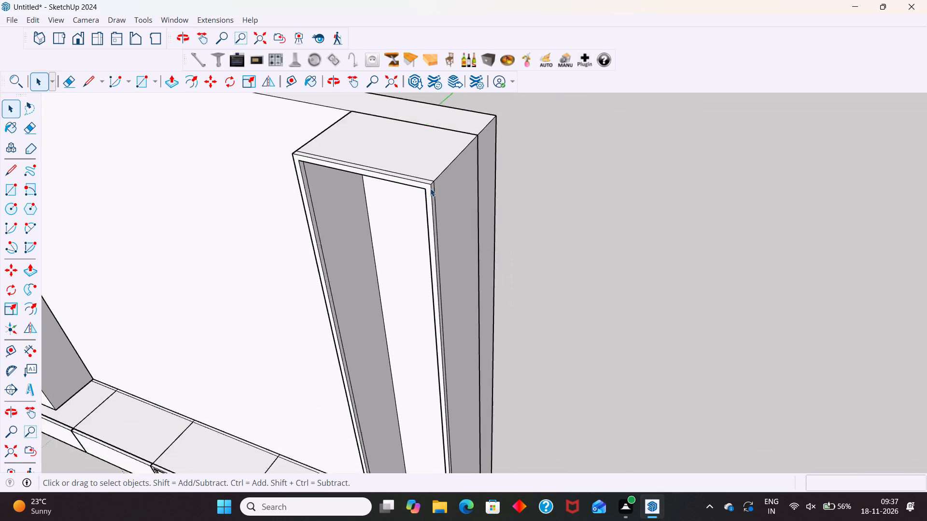
Reopen the hollowed column and divide the outer vertical edge of its recess's back face into 5 segments.
{"action": "scroll", "coordinate": [430, 188], "scroll_direction": "down", "scroll_amount": 9}
{"action": "middle_click_drag", "start_coordinate": [421, 251], "coordinate": [544, 157]}
{"action": "scroll", "coordinate": [520, 180], "scroll_direction": "up", "scroll_amount": 4}
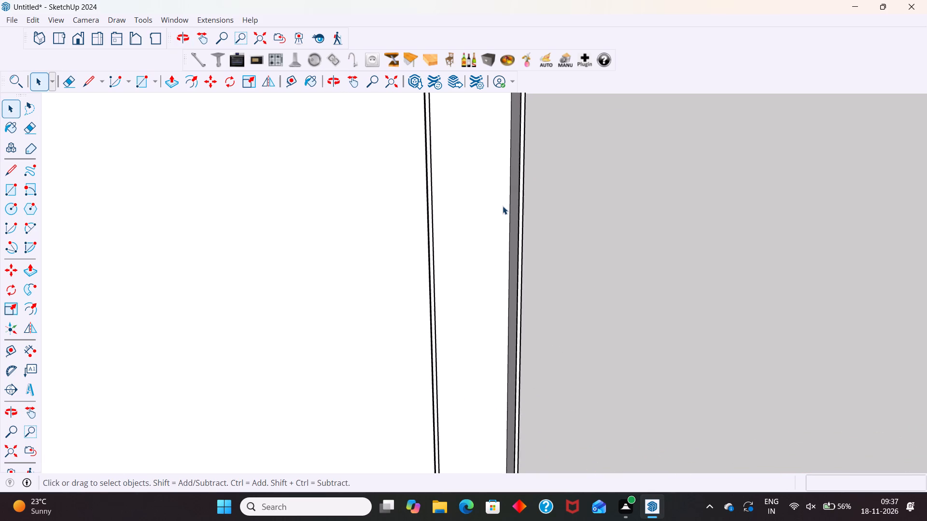
{"action": "double_click", "coordinate": [506, 208]}
{"action": "left_click", "coordinate": [509, 207]}
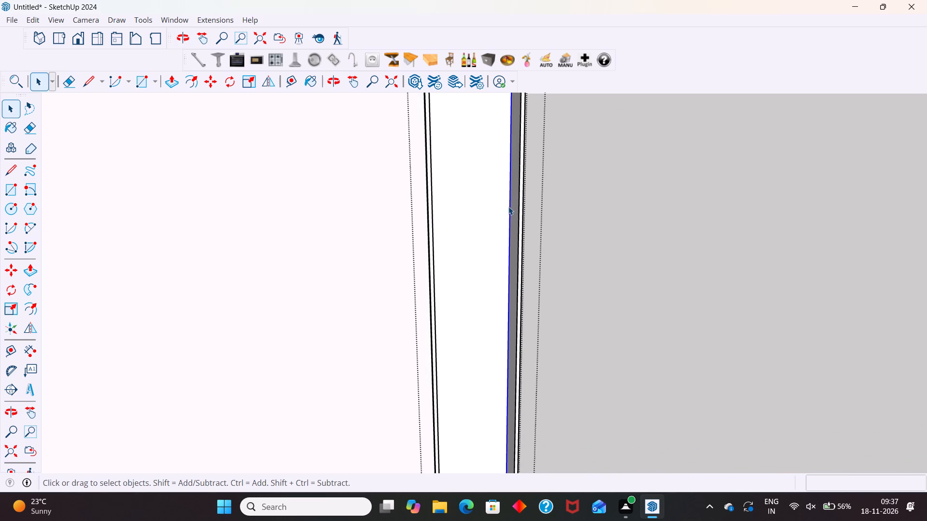
{"action": "right_click", "coordinate": [508, 206]}
{"action": "left_click", "coordinate": [530, 294]}
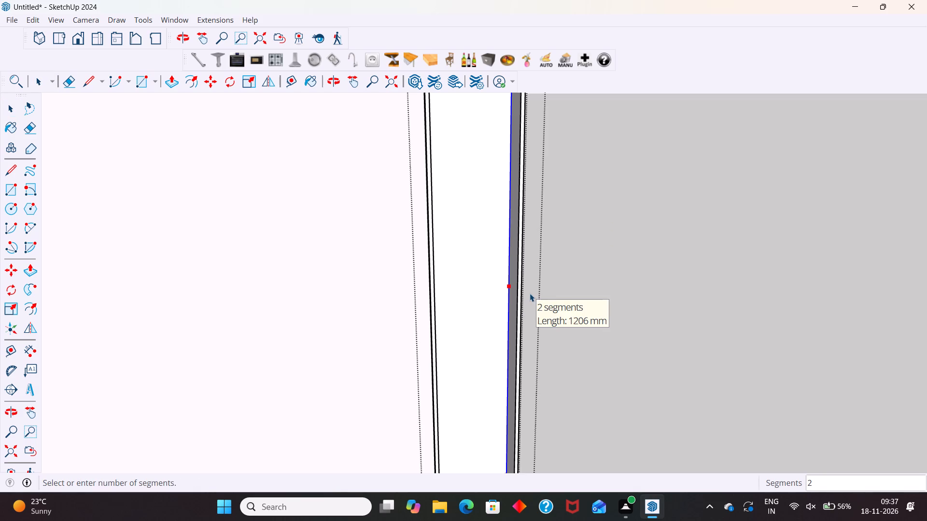
{"action": "key", "text": "4"}
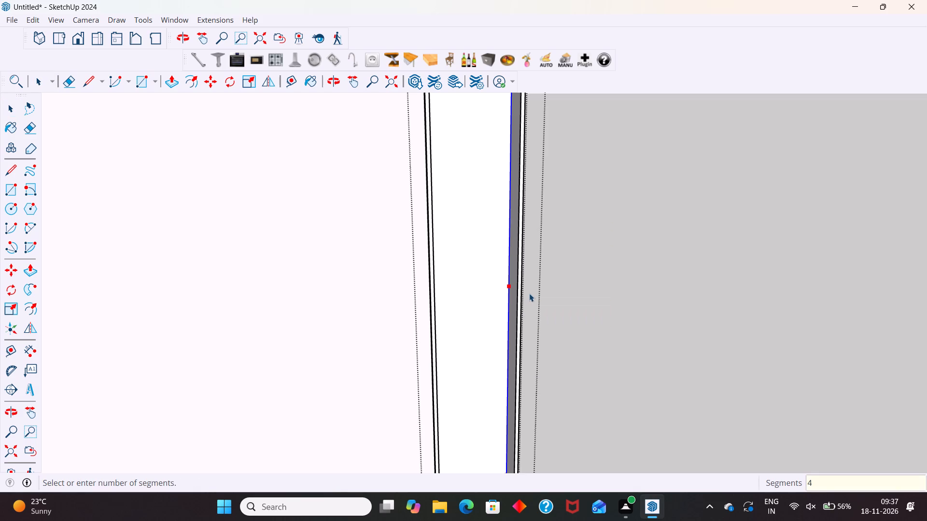
{"action": "key", "text": "BackSpace"}
{"action": "key", "text": "5"}
{"action": "key", "text": "Return"}
{"action": "key", "text": "space"}
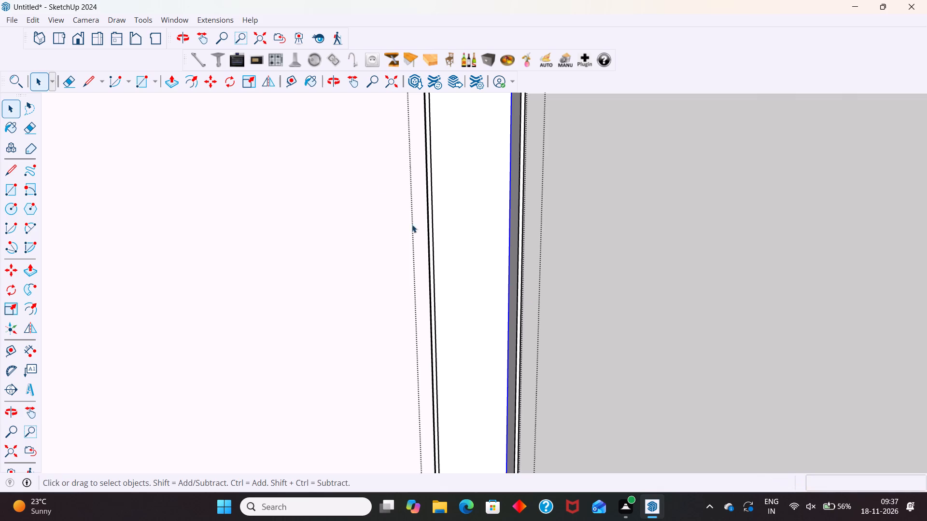
Draw a 414 mm horizontal line across the recess's back face from the topmost division point to the opposite edge.
{"action": "scroll", "coordinate": [384, 187], "scroll_direction": "down", "scroll_amount": 8}
{"action": "key", "text": "l"}
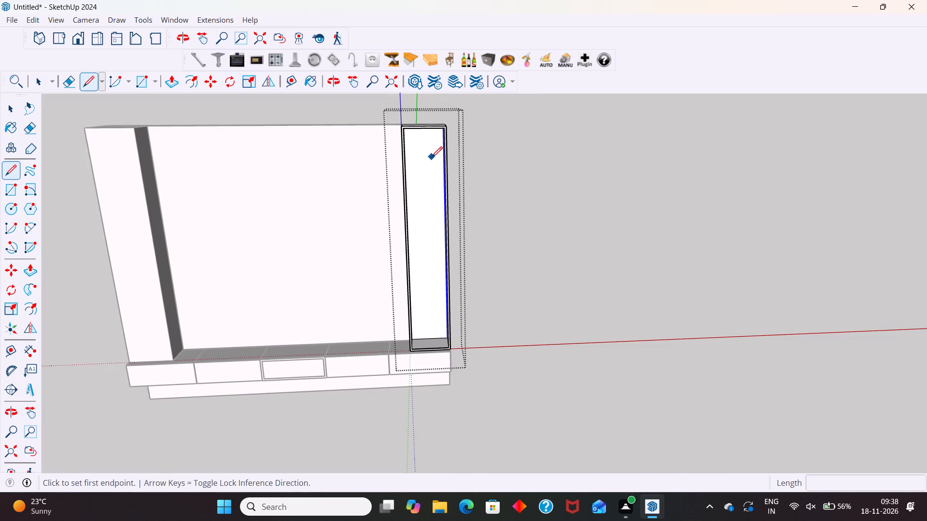
{"action": "scroll", "coordinate": [434, 157], "scroll_direction": "up", "scroll_amount": 6}
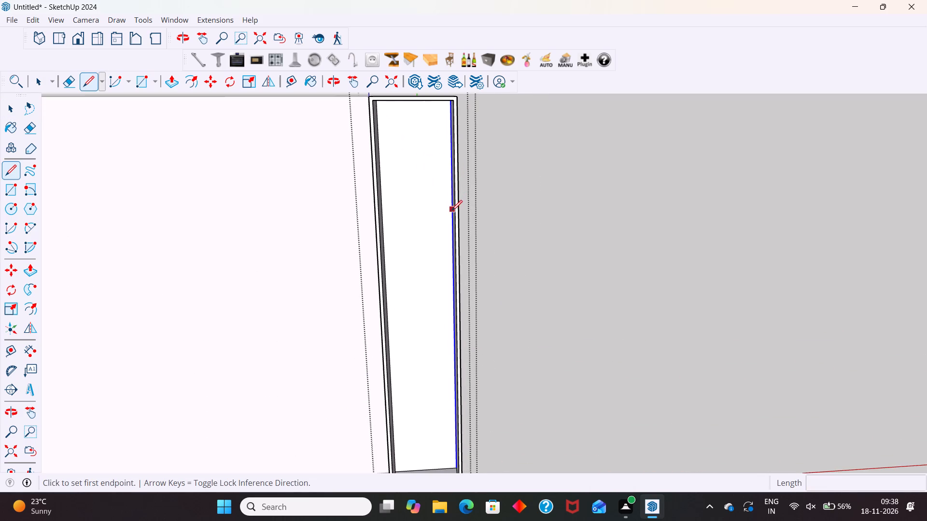
{"action": "middle_click_drag", "start_coordinate": [452, 215], "coordinate": [492, 252]}
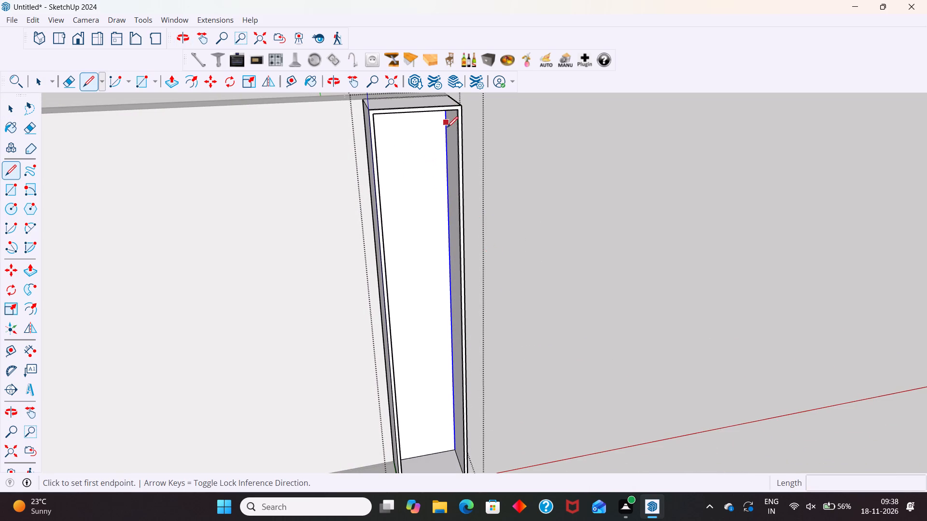
{"action": "left_click", "coordinate": [448, 188]}
{"action": "middle_click_drag", "start_coordinate": [384, 193], "coordinate": [373, 200]}
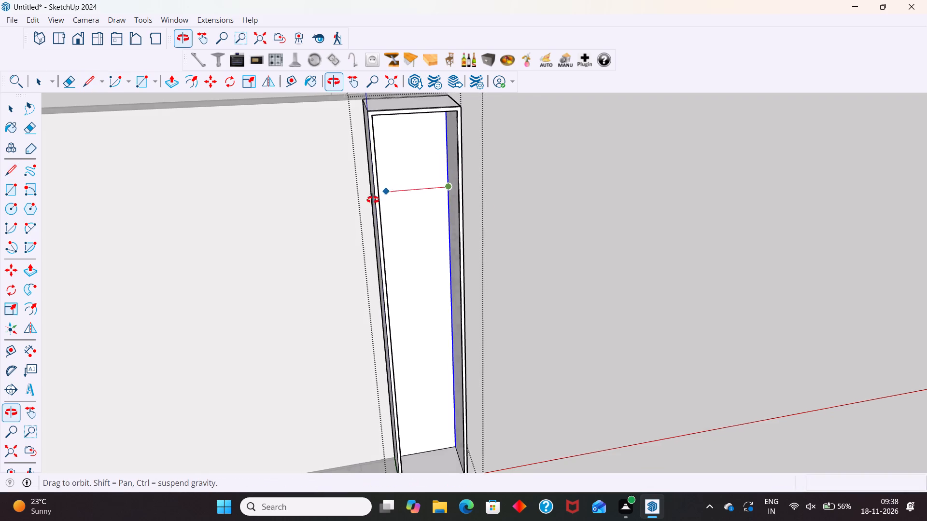
{"action": "middle_click_drag", "start_coordinate": [373, 200], "coordinate": [341, 201]}
{"action": "scroll", "coordinate": [382, 180], "scroll_direction": "up", "scroll_amount": 4}
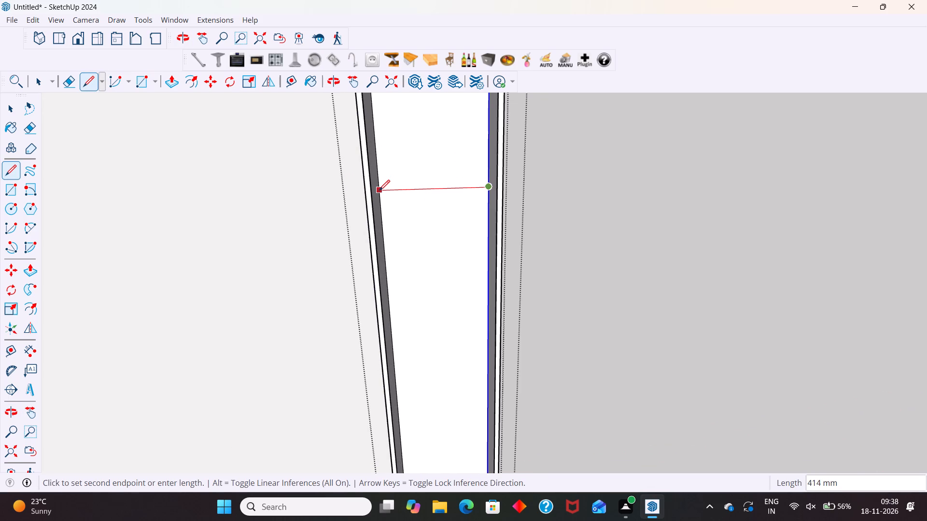
{"action": "left_click", "coordinate": [379, 191]}
Draw a horizontal line across the recess's back face from the second division point down to the opposite edge.
{"action": "scroll", "coordinate": [373, 188], "scroll_direction": "down", "scroll_amount": 12}
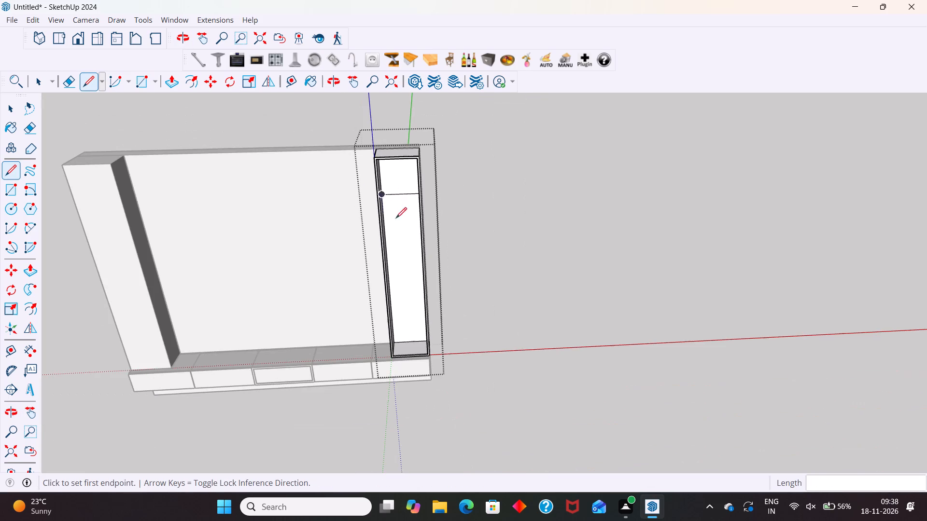
{"action": "scroll", "coordinate": [412, 231], "scroll_direction": "up", "scroll_amount": 5}
{"action": "middle_click_drag", "start_coordinate": [427, 244], "coordinate": [492, 262]}
{"action": "left_click", "coordinate": [435, 249]}
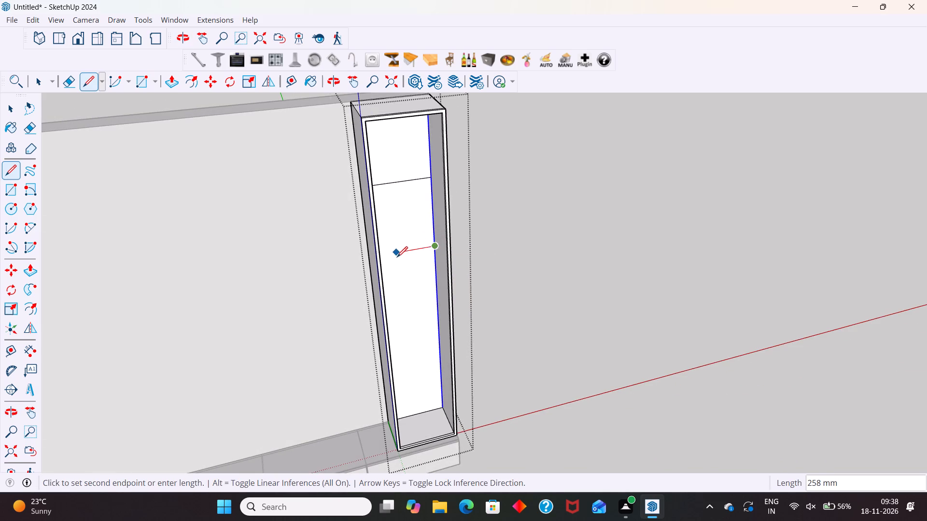
{"action": "middle_click_drag", "start_coordinate": [396, 258], "coordinate": [326, 253]}
{"action": "scroll", "coordinate": [364, 236], "scroll_direction": "up", "scroll_amount": 5}
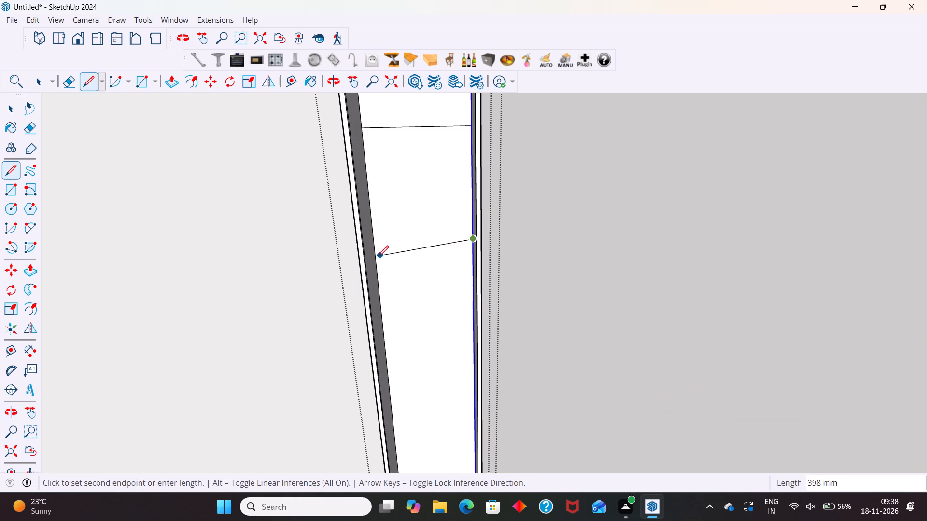
{"action": "left_click", "coordinate": [376, 242]}
Draw a 414 mm horizontal line across the recess's back face from the third division point down to the opposite edge.
{"action": "scroll", "coordinate": [384, 262], "scroll_direction": "down", "scroll_amount": 12}
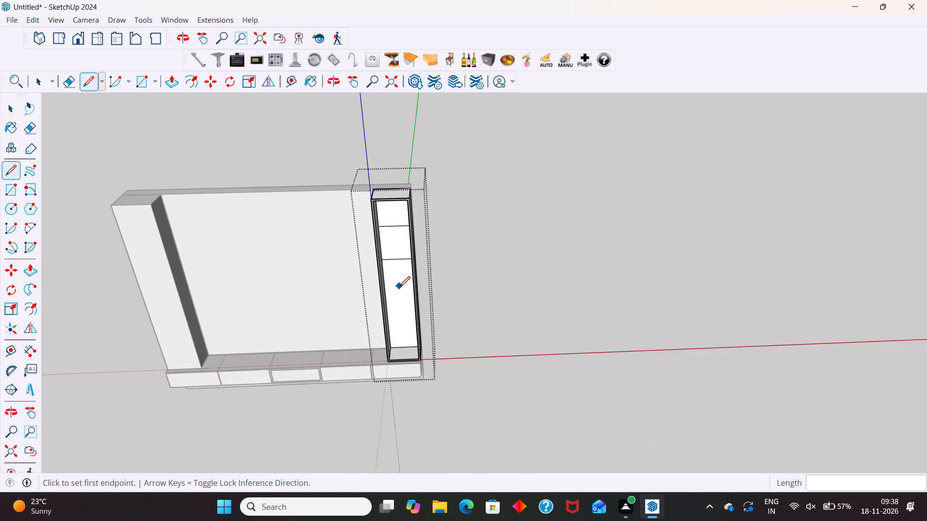
{"action": "middle_click_drag", "start_coordinate": [401, 288], "coordinate": [442, 295]}
{"action": "scroll", "coordinate": [412, 301], "scroll_direction": "up", "scroll_amount": 6}
{"action": "left_click", "coordinate": [421, 291]}
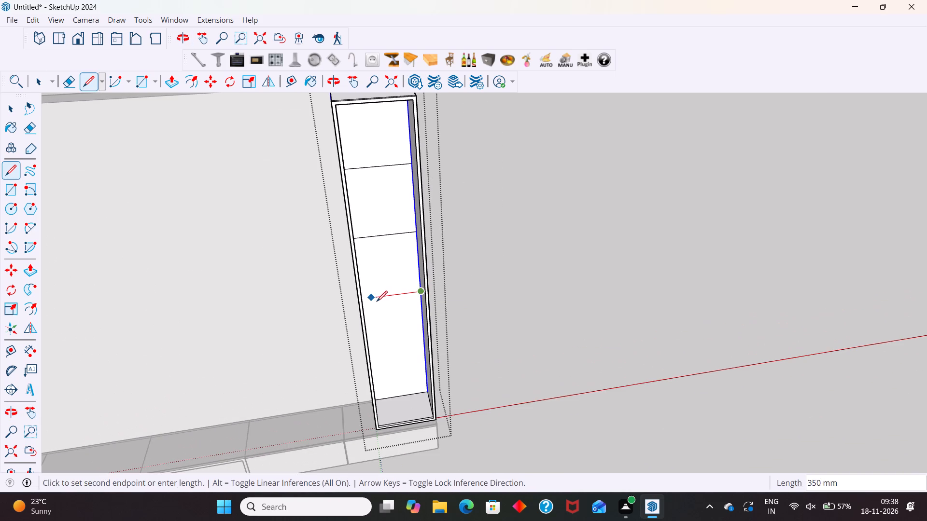
{"action": "scroll", "coordinate": [379, 302], "scroll_direction": "up", "scroll_amount": 1}
{"action": "middle_click_drag", "start_coordinate": [379, 302], "coordinate": [342, 298]}
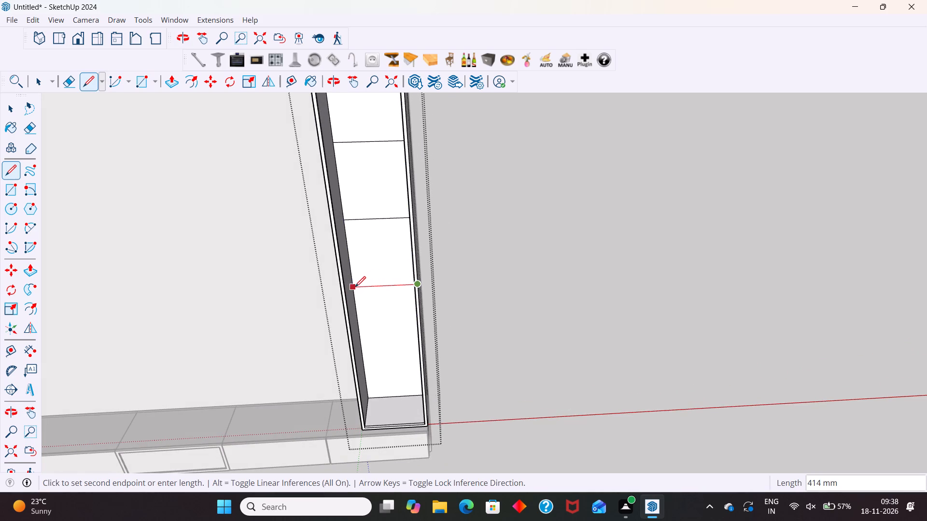
{"action": "left_click", "coordinate": [355, 287]}
Draw a horizontal line across the recess's back face from the lowest division point to the opposite edge.
{"action": "scroll", "coordinate": [379, 289], "scroll_direction": "down", "scroll_amount": 7}
{"action": "middle_click_drag", "start_coordinate": [384, 313], "coordinate": [426, 321]}
{"action": "scroll", "coordinate": [402, 326], "scroll_direction": "up", "scroll_amount": 6}
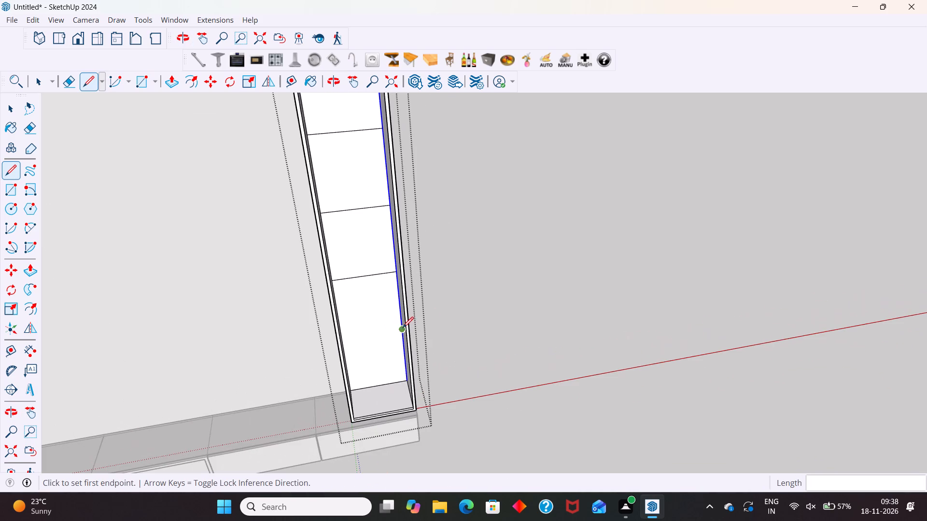
{"action": "left_click", "coordinate": [400, 330]}
{"action": "scroll", "coordinate": [362, 334], "scroll_direction": "up", "scroll_amount": 8}
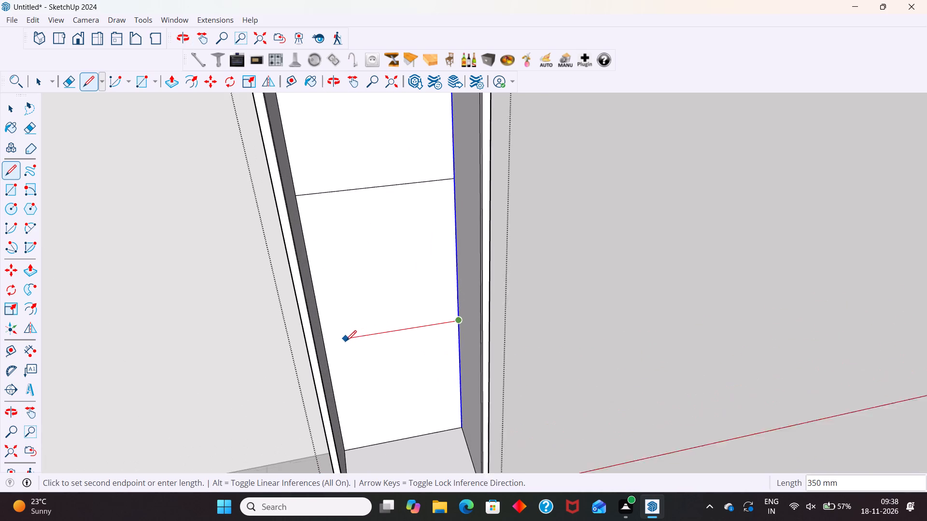
{"action": "scroll", "coordinate": [346, 341], "scroll_direction": "up", "scroll_amount": 1}
{"action": "left_click", "coordinate": [322, 342]}
{"action": "key", "text": "space"}
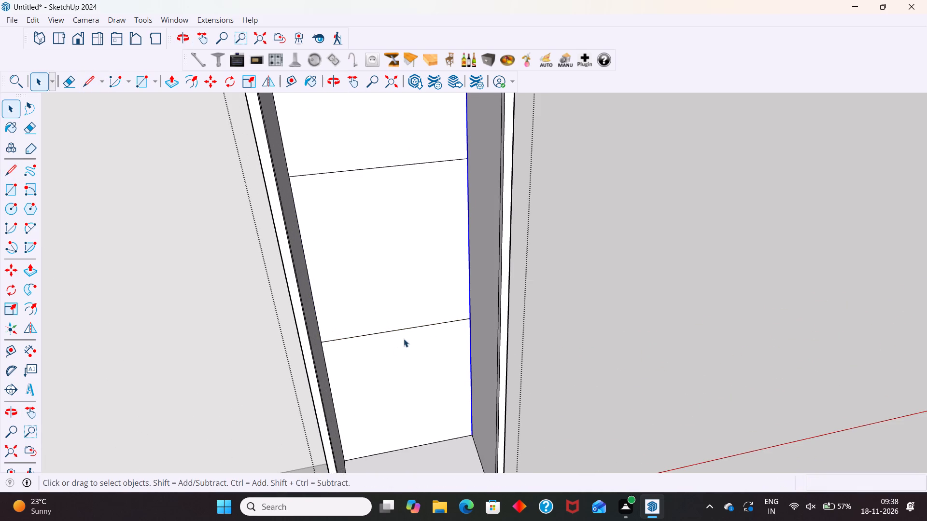
Copy the lowest division line 9 mm upward along the recess's back face.
{"action": "left_click", "coordinate": [411, 328]}
{"action": "key", "text": "m"}
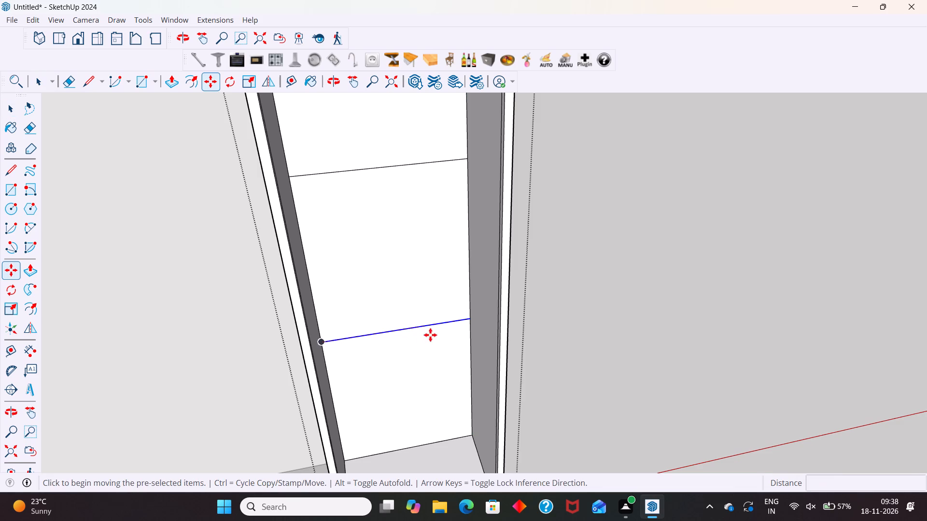
{"action": "left_click", "coordinate": [466, 318]}
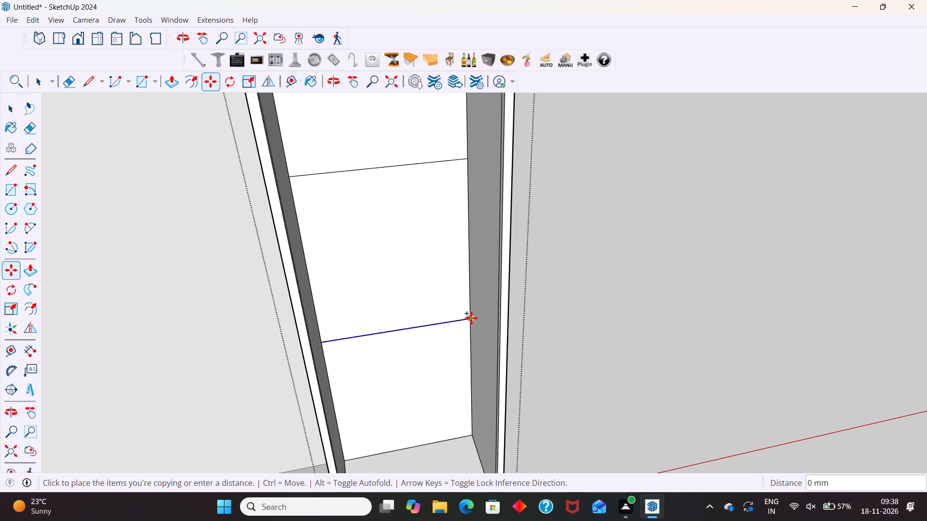
{"action": "left_click", "coordinate": [471, 318]}
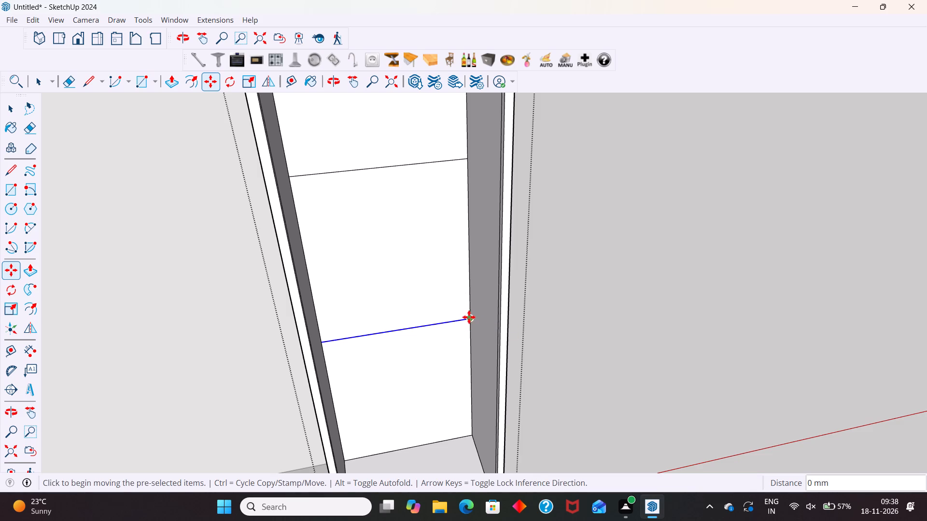
{"action": "left_click", "coordinate": [469, 318]}
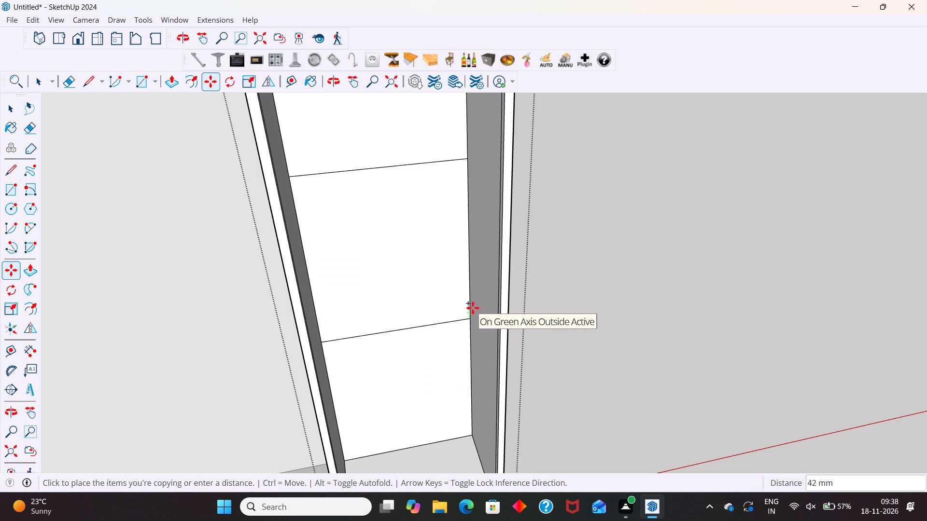
{"action": "key", "text": "9"}
{"action": "key", "text": "Return"}
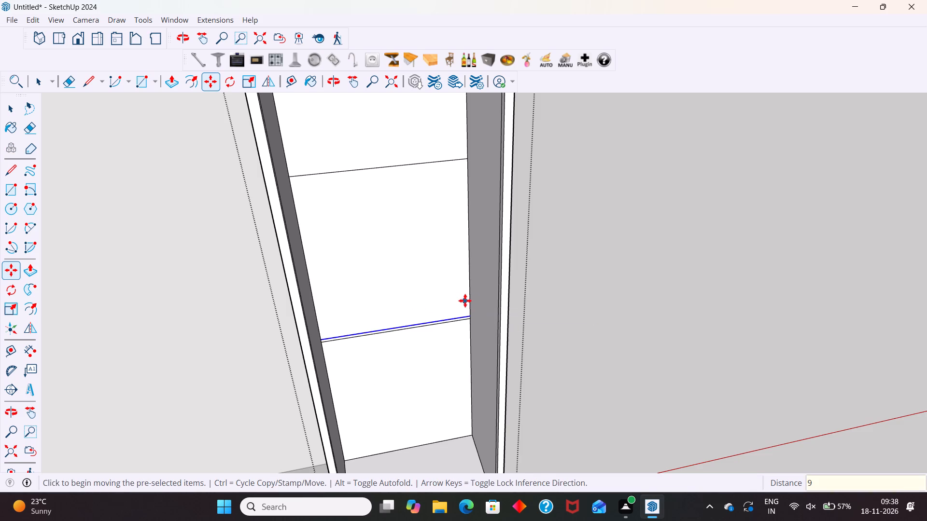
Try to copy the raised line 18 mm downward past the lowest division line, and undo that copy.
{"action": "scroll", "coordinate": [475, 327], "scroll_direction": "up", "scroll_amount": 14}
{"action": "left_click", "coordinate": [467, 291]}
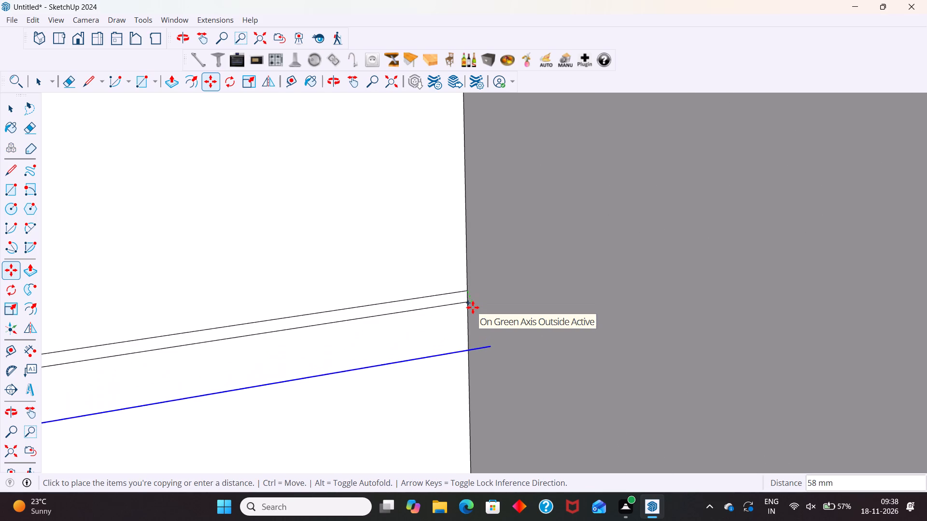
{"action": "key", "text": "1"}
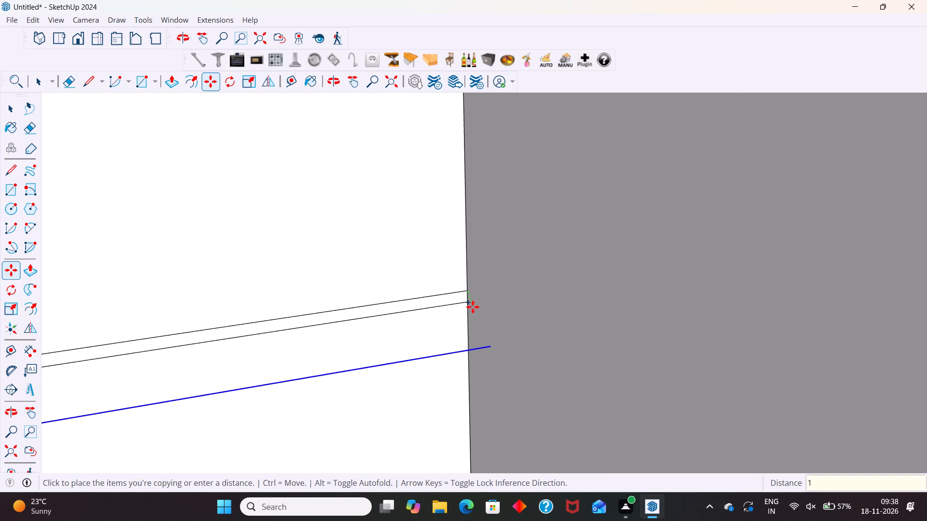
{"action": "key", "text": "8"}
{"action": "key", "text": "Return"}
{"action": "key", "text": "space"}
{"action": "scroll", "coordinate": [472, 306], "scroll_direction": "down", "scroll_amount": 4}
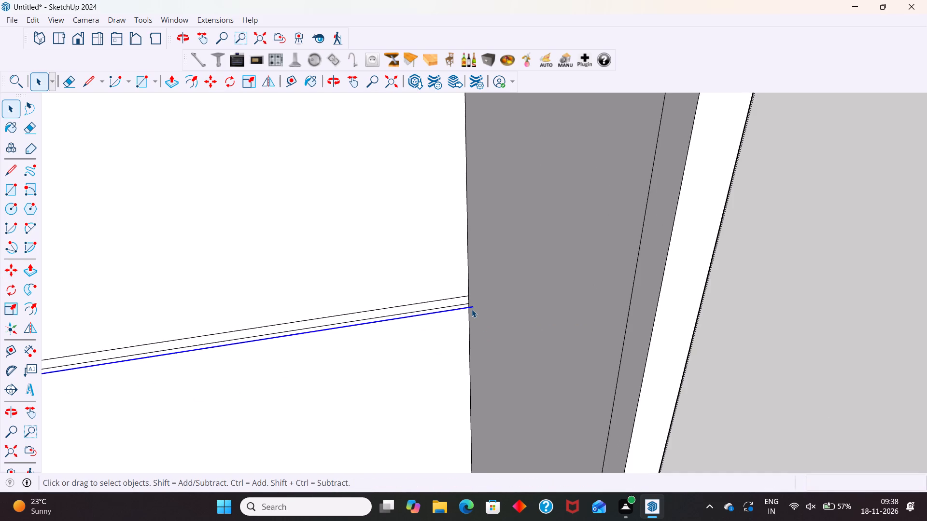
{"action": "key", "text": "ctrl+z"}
Copy the lowest division line 9 mm downward along the recess's back face.
{"action": "key", "text": "space"}
{"action": "left_click", "coordinate": [460, 305]}
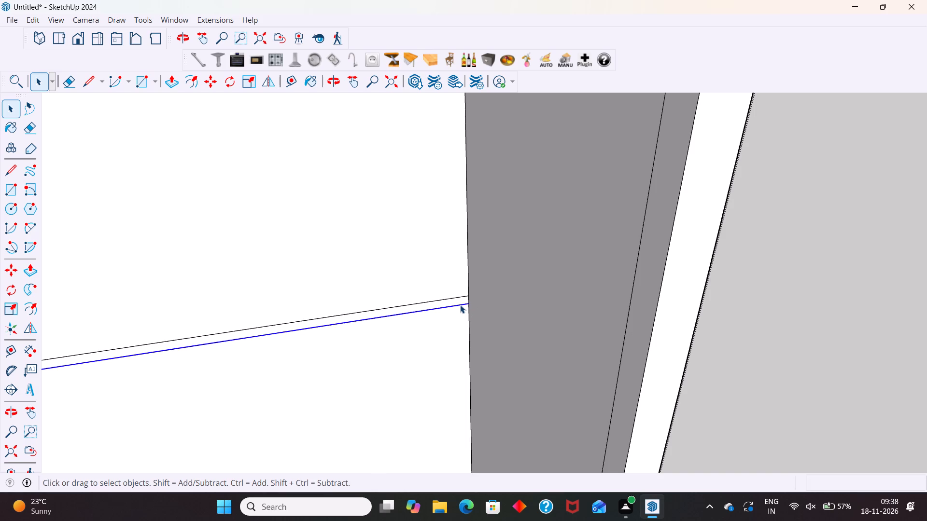
{"action": "scroll", "coordinate": [466, 308], "scroll_direction": "up", "scroll_amount": 4}
{"action": "key", "text": "m"}
{"action": "left_click", "coordinate": [470, 301]}
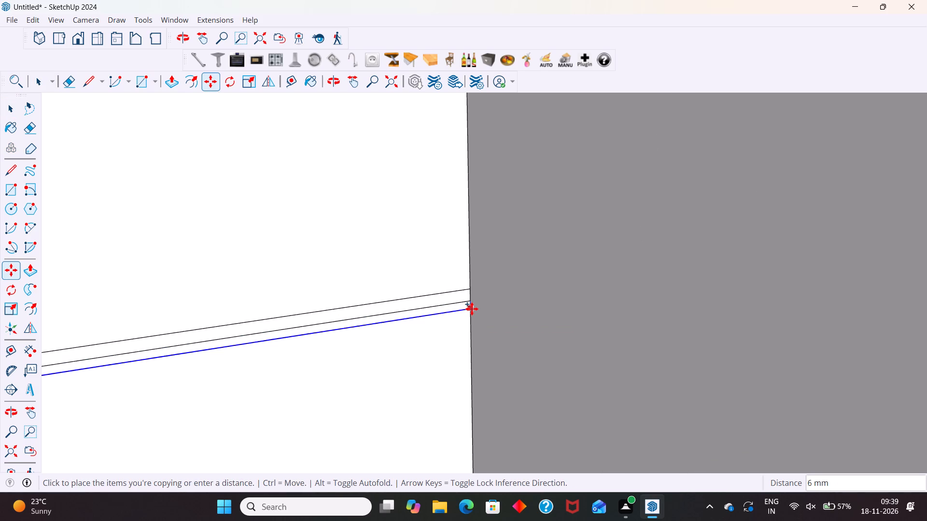
{"action": "key", "text": "9"}
{"action": "key", "text": "Return"}
{"action": "key", "text": "space"}
Delete the original lowest division line between its two offset copies.
{"action": "scroll", "coordinate": [488, 310], "scroll_direction": "down", "scroll_amount": 12}
{"action": "scroll", "coordinate": [344, 340], "scroll_direction": "up", "scroll_amount": 3}
{"action": "left_click", "coordinate": [353, 326]}
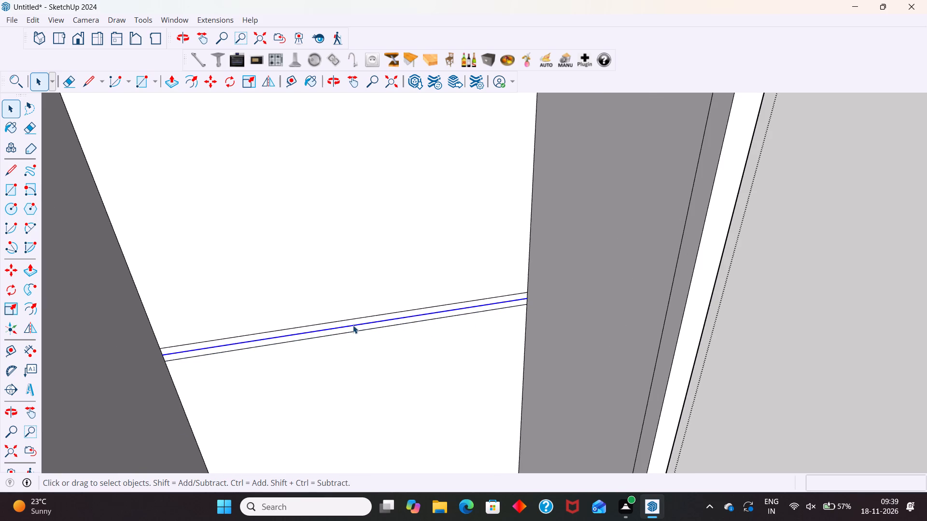
{"action": "key", "text": "Delete"}
Copy the third division line from the top 9 mm upward along the recess's back face.
{"action": "scroll", "coordinate": [355, 333], "scroll_direction": "down", "scroll_amount": 14}
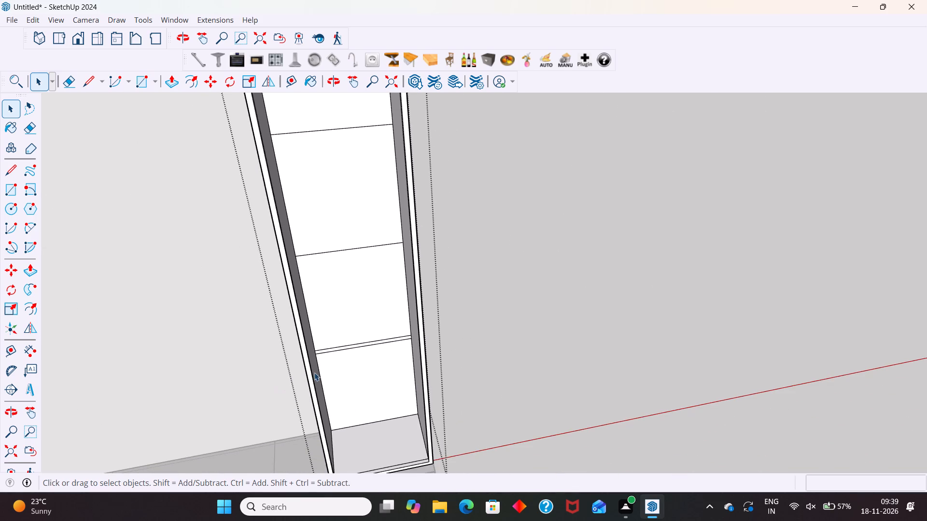
{"action": "scroll", "coordinate": [387, 339], "scroll_direction": "up", "scroll_amount": 6}
{"action": "left_click", "coordinate": [406, 339]}
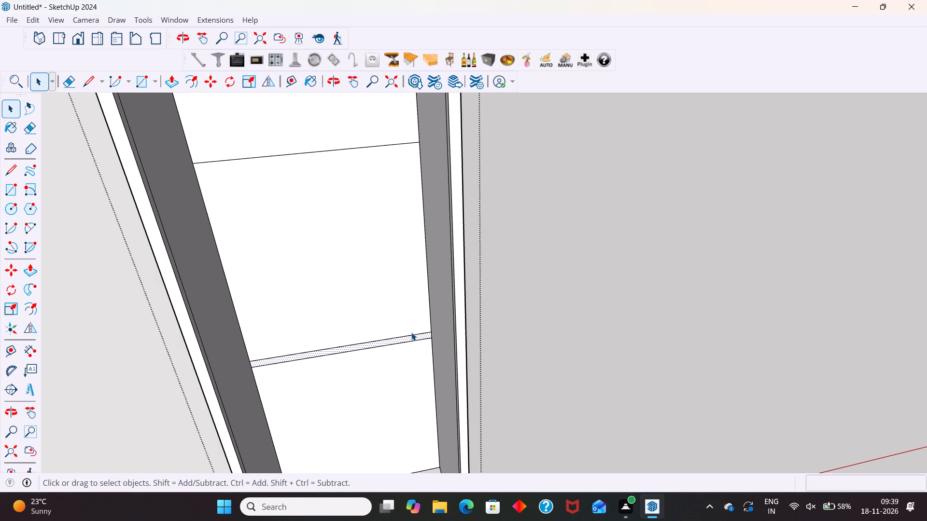
{"action": "scroll", "coordinate": [401, 399], "scroll_direction": "down", "scroll_amount": 5}
{"action": "scroll", "coordinate": [381, 316], "scroll_direction": "down", "scroll_amount": 4}
{"action": "scroll", "coordinate": [379, 266], "scroll_direction": "up", "scroll_amount": 3}
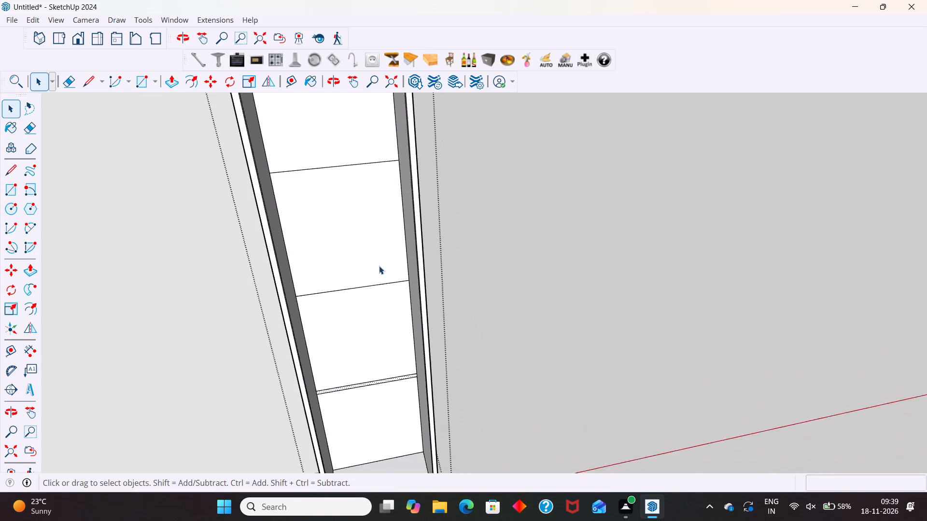
{"action": "scroll", "coordinate": [379, 266], "scroll_direction": "up", "scroll_amount": 1}
{"action": "left_click", "coordinate": [397, 284]}
{"action": "scroll", "coordinate": [399, 282], "scroll_direction": "up", "scroll_amount": 5}
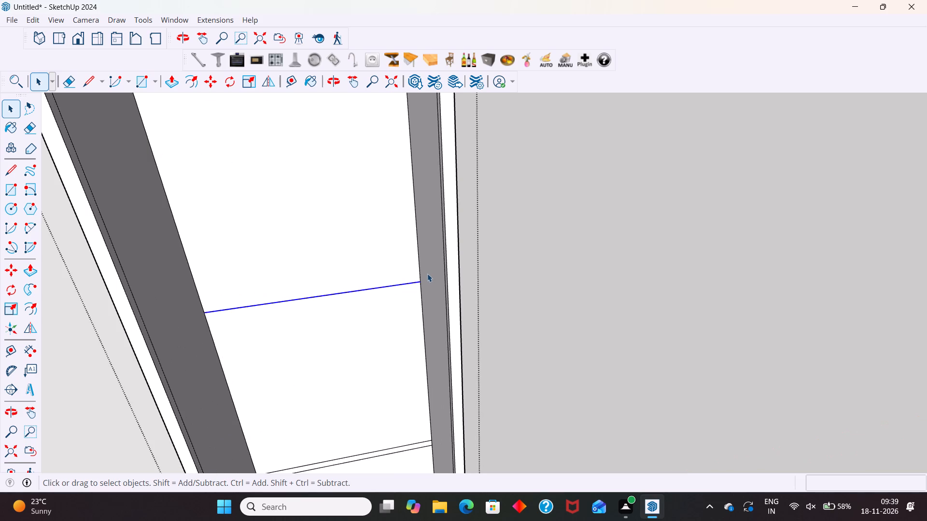
{"action": "key", "text": "m"}
{"action": "left_click", "coordinate": [420, 281]}
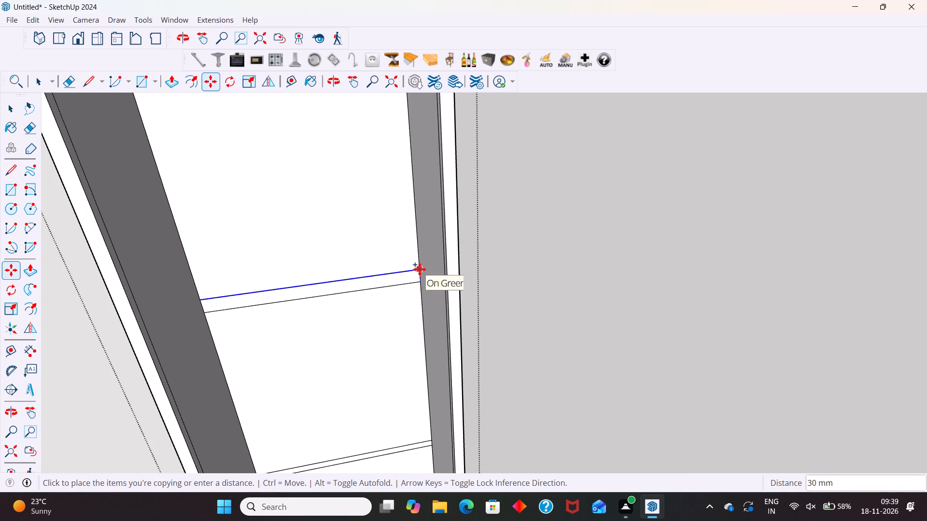
{"action": "key", "text": "9"}
{"action": "key", "text": "Return"}
Copy the raised line at the third division 18 mm downward to form the shelf strip's lower edge.
{"action": "scroll", "coordinate": [417, 287], "scroll_direction": "up", "scroll_amount": 11}
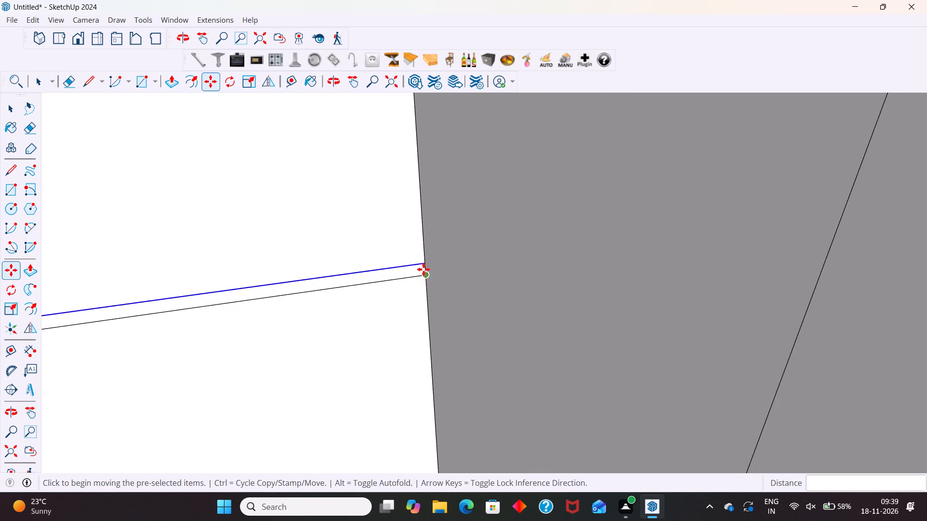
{"action": "left_click", "coordinate": [425, 264]}
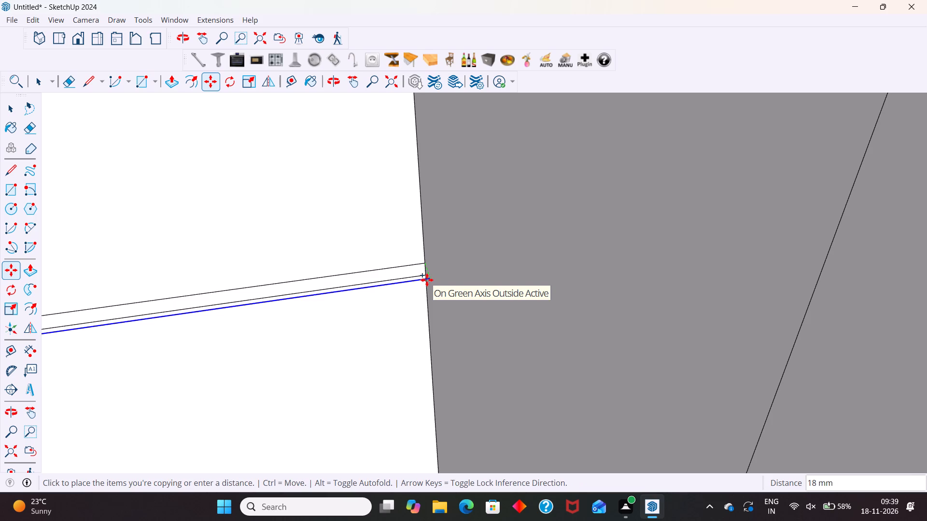
{"action": "type", "text": "18"}
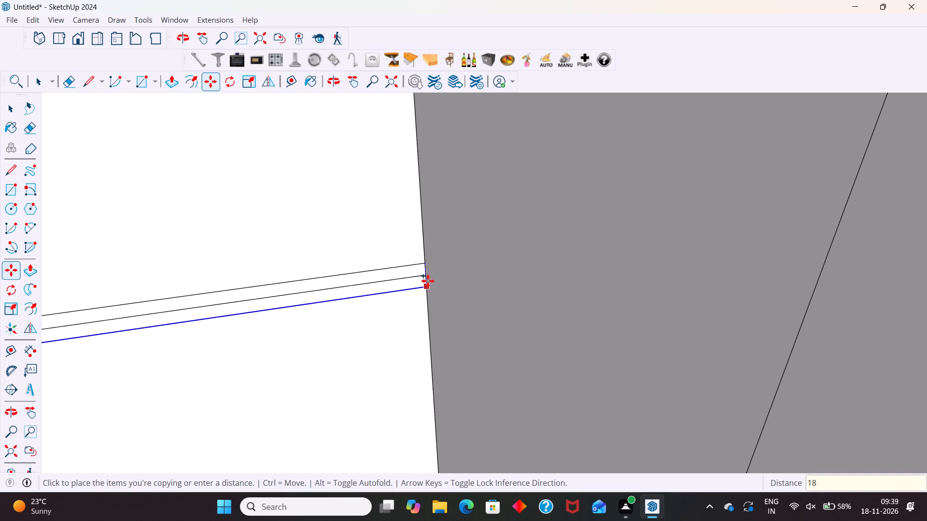
{"action": "key", "text": "Return"}
Delete the original third division line in the middle of the shelf strip.
{"action": "key", "text": "space"}
{"action": "left_click", "coordinate": [419, 275]}
{"action": "key", "text": "Delete"}
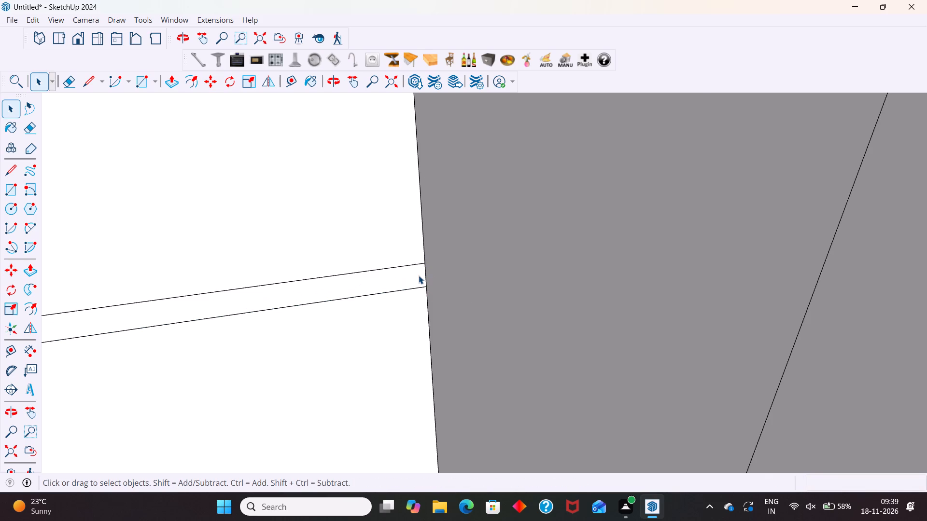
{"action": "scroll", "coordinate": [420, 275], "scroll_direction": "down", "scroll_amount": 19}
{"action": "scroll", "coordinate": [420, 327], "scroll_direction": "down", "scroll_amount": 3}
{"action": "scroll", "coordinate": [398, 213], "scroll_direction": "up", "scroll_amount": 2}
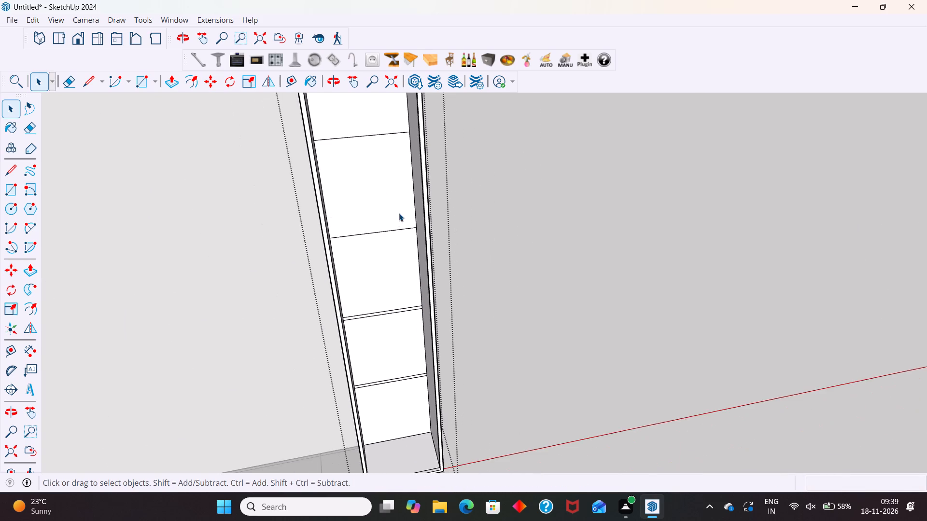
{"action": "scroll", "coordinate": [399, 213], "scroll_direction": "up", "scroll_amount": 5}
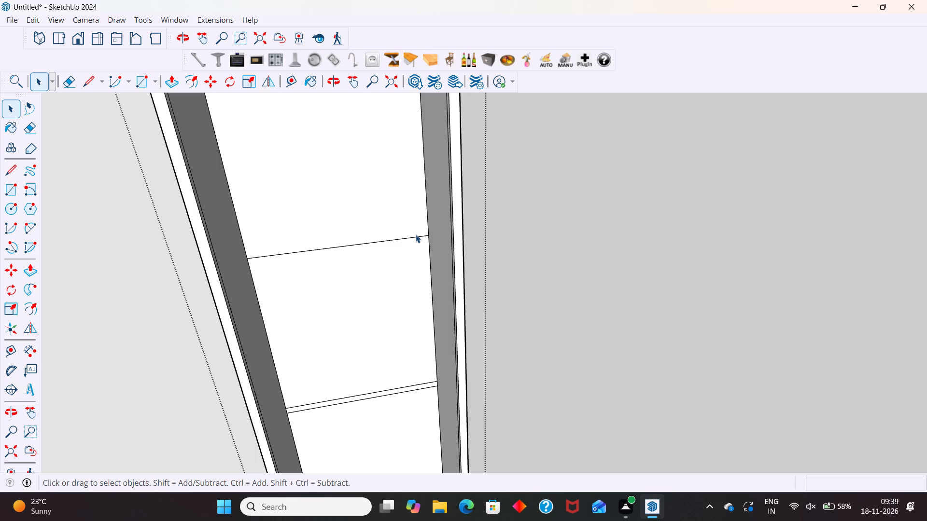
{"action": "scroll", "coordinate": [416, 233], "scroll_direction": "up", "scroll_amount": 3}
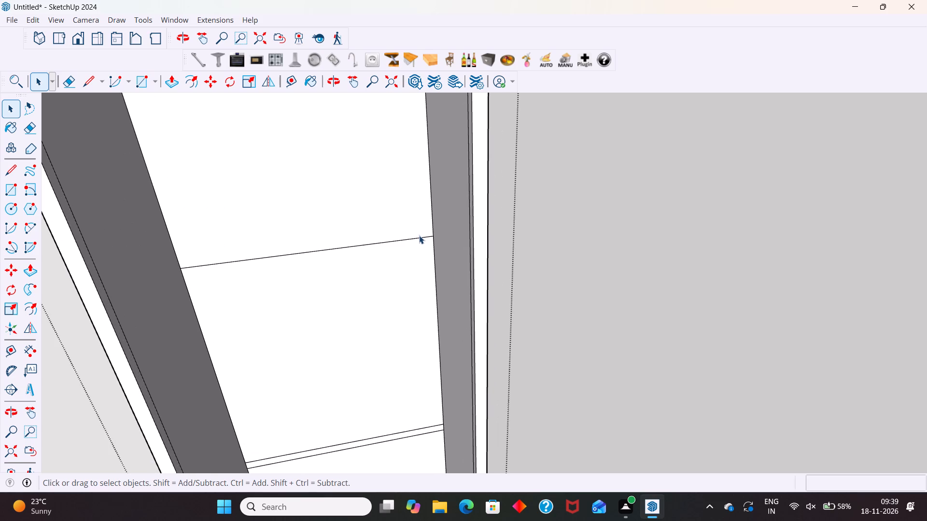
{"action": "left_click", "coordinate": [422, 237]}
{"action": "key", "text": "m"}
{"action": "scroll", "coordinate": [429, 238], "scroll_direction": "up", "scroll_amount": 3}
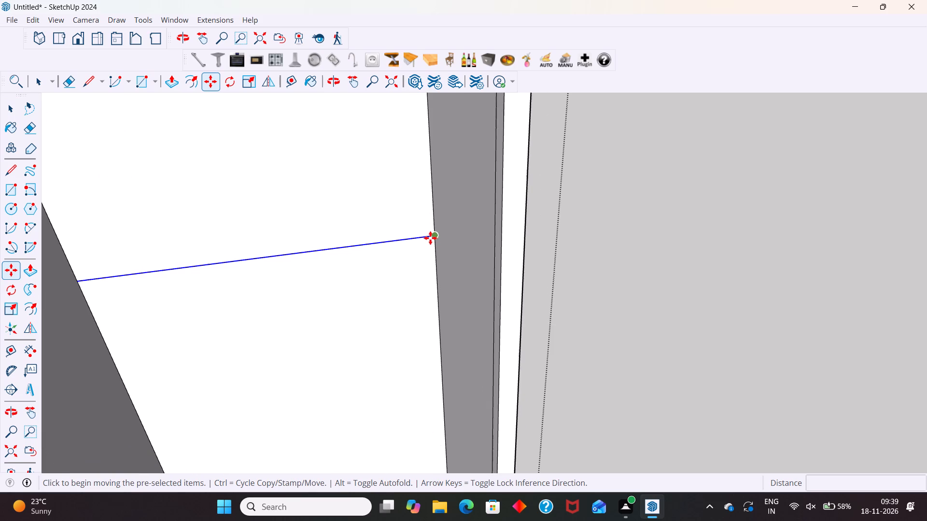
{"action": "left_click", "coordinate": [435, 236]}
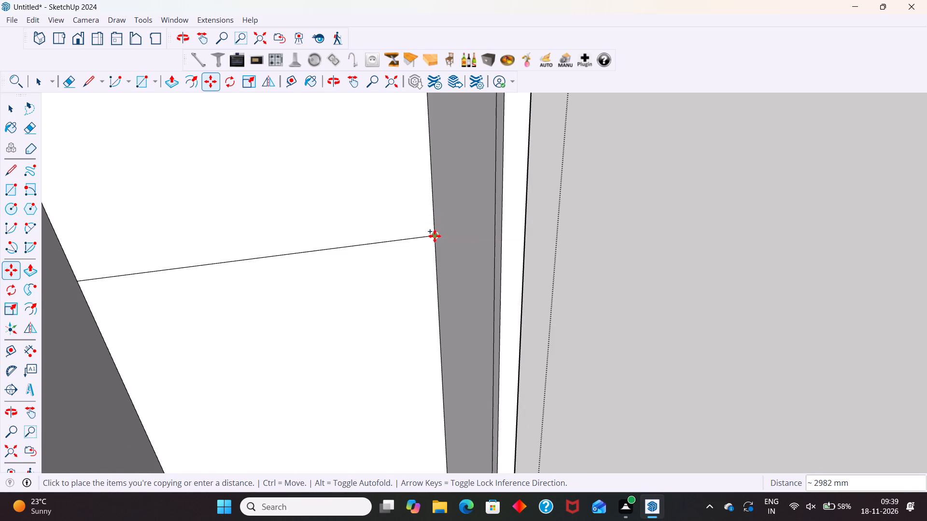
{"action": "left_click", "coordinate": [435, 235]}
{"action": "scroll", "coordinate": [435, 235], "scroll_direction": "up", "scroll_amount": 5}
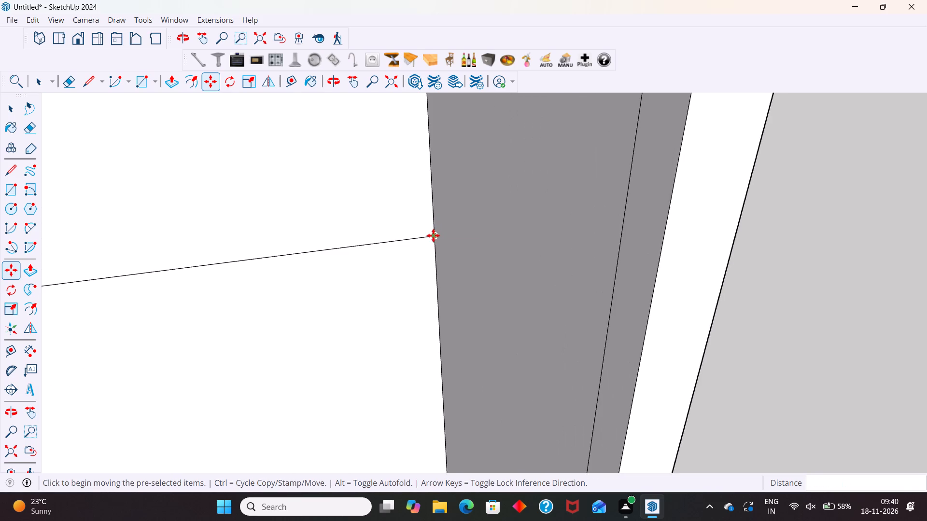
Copy the second division line from the top 9 mm upward along the recess's back face.
{"action": "key", "text": "space"}
{"action": "left_click", "coordinate": [426, 237]}
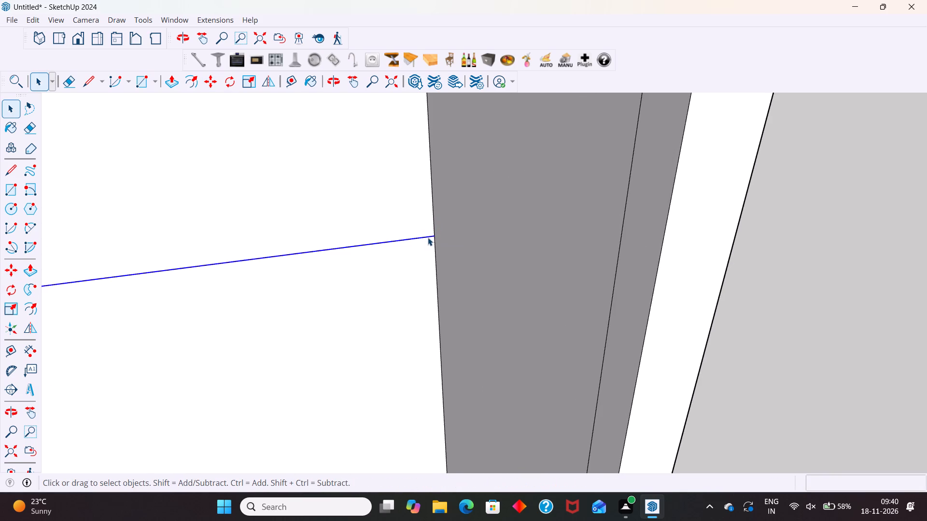
{"action": "scroll", "coordinate": [429, 237], "scroll_direction": "up", "scroll_amount": 2}
{"action": "key", "text": "m"}
{"action": "left_click", "coordinate": [435, 234]}
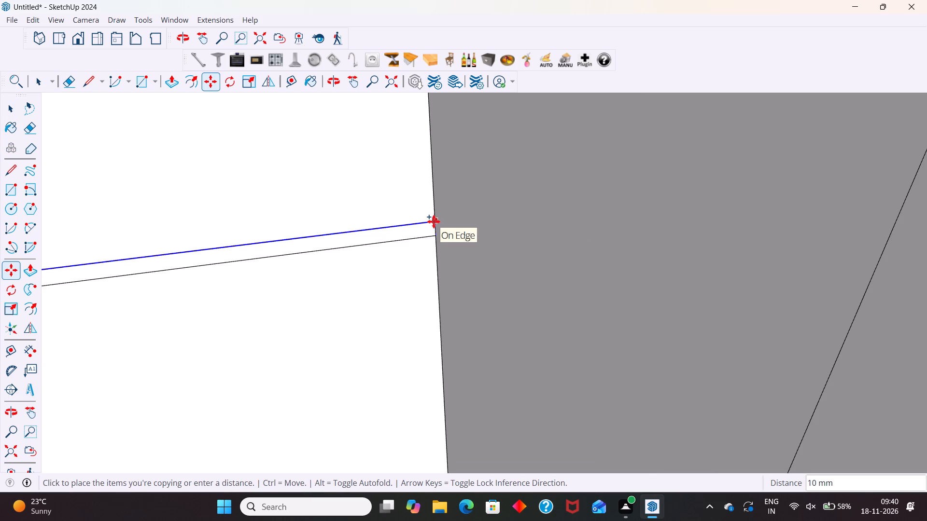
{"action": "key", "text": "9"}
{"action": "key", "text": "Return"}
Copy the raised line at the second division 18 mm downward to form the shelf strip's lower edge.
{"action": "scroll", "coordinate": [436, 230], "scroll_direction": "up", "scroll_amount": 5}
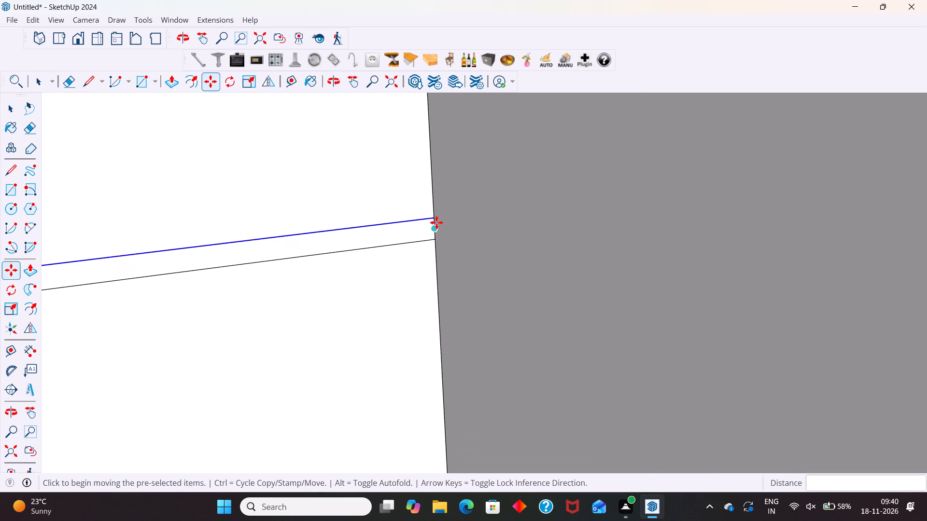
{"action": "left_click", "coordinate": [435, 218]}
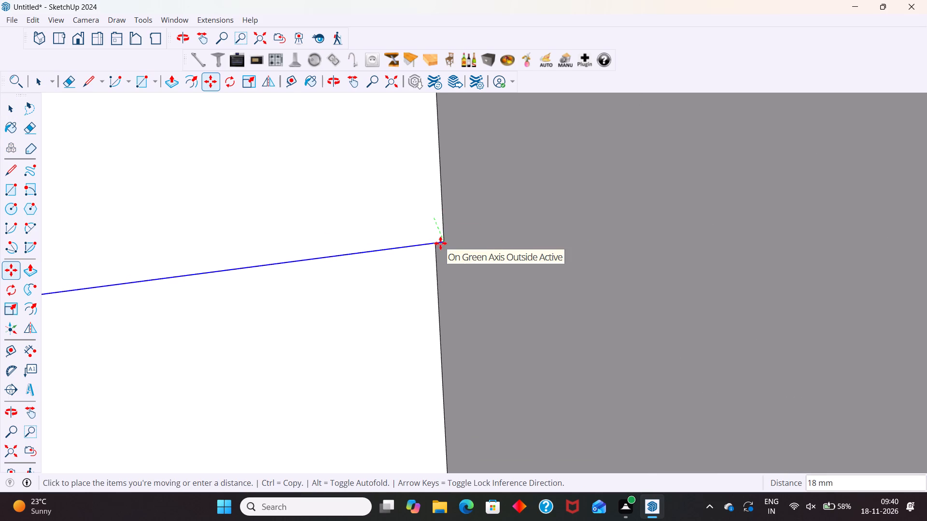
{"action": "type", "text": "18"}
{"action": "key", "text": "Return"}
Delete the original second division line in the middle of the shelf strip.
{"action": "key", "text": "space"}
{"action": "left_click", "coordinate": [422, 241]}
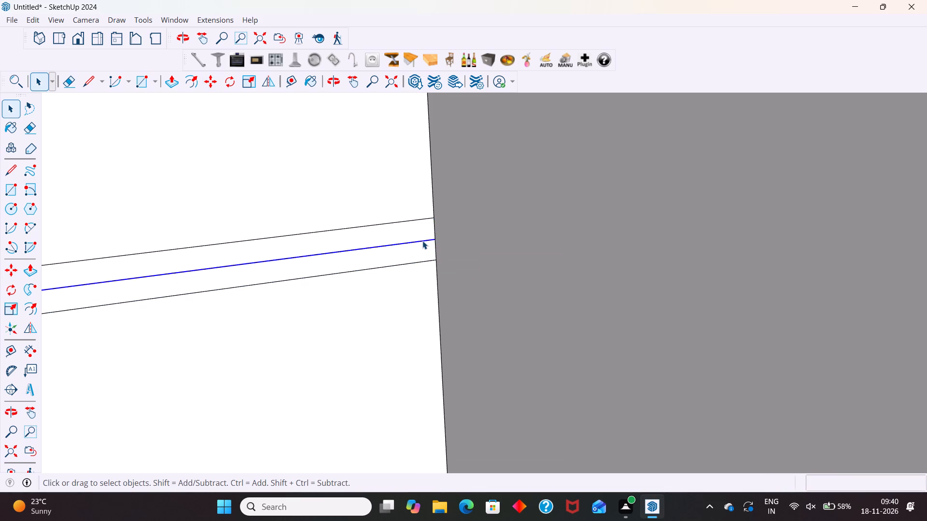
{"action": "key", "text": "Delete"}
{"action": "scroll", "coordinate": [420, 255], "scroll_direction": "down", "scroll_amount": 20}
{"action": "scroll", "coordinate": [420, 255], "scroll_direction": "down", "scroll_amount": 5}
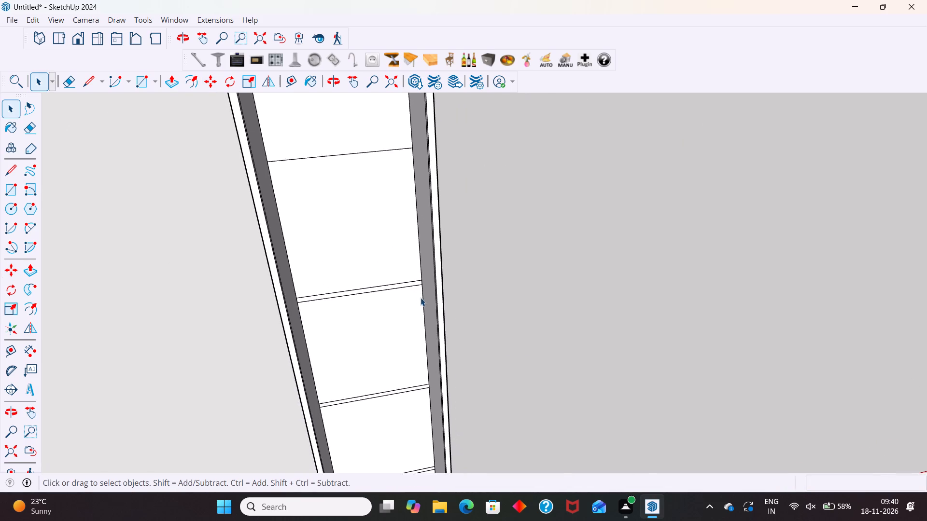
Copy the topmost division line 9 mm upward along the recess's back face.
{"action": "scroll", "coordinate": [421, 298], "scroll_direction": "down", "scroll_amount": 5}
{"action": "scroll", "coordinate": [409, 211], "scroll_direction": "up", "scroll_amount": 6}
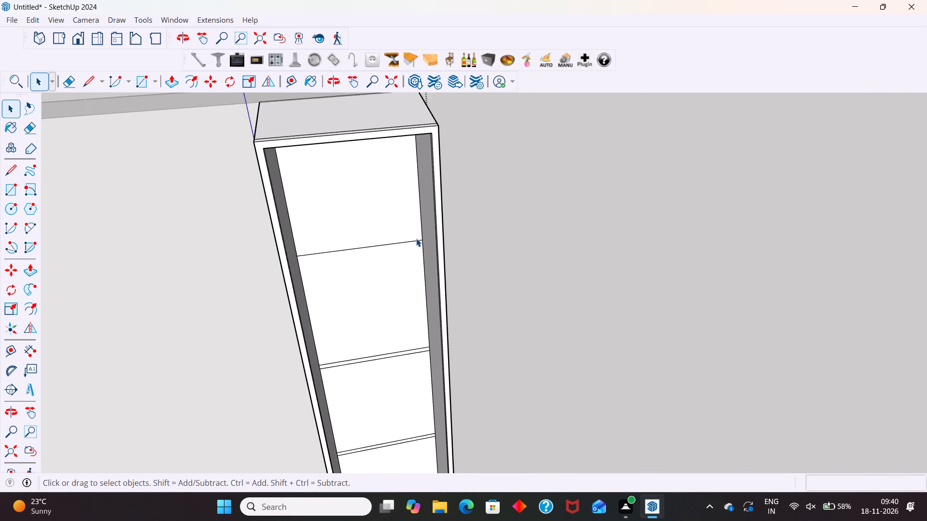
{"action": "left_click", "coordinate": [416, 238]}
{"action": "scroll", "coordinate": [416, 239], "scroll_direction": "up", "scroll_amount": 5}
{"action": "left_click", "coordinate": [416, 239]}
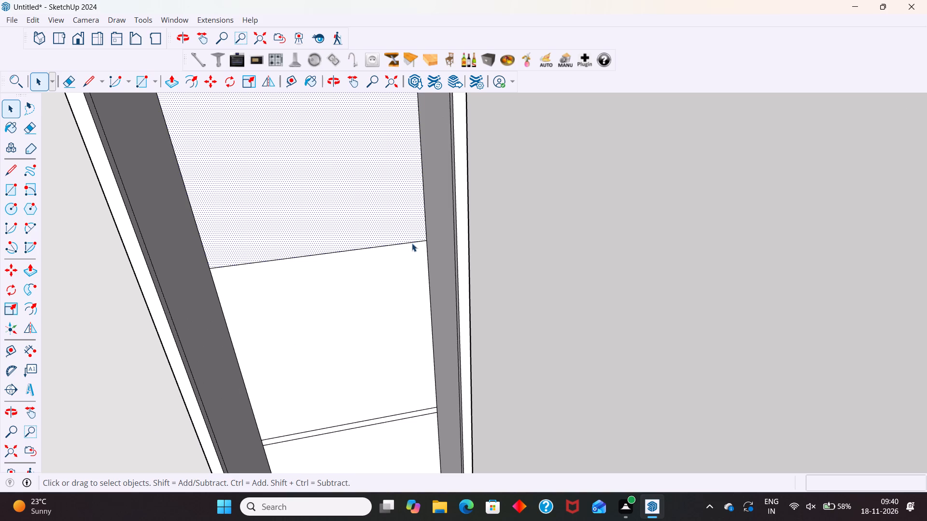
{"action": "left_click", "coordinate": [417, 240]}
{"action": "key", "text": "m"}
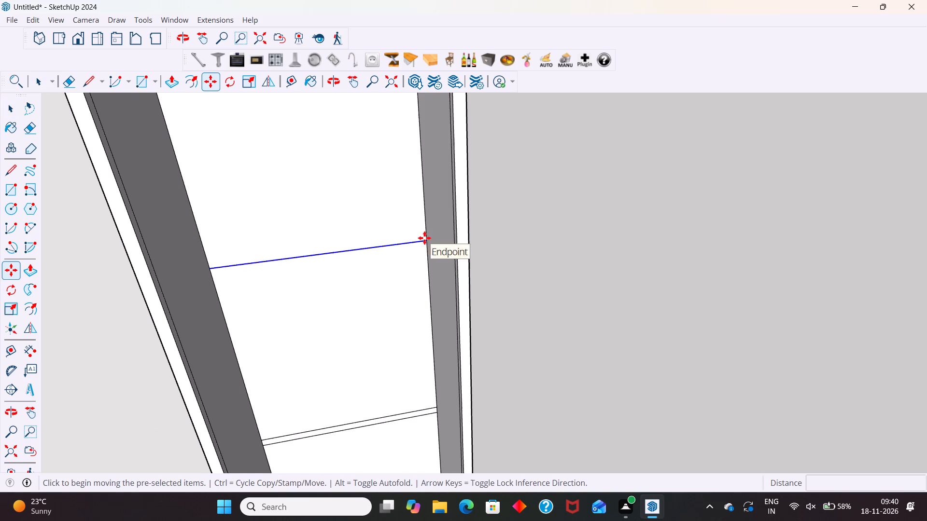
{"action": "scroll", "coordinate": [425, 237], "scroll_direction": "up", "scroll_amount": 3}
{"action": "left_click", "coordinate": [427, 242]}
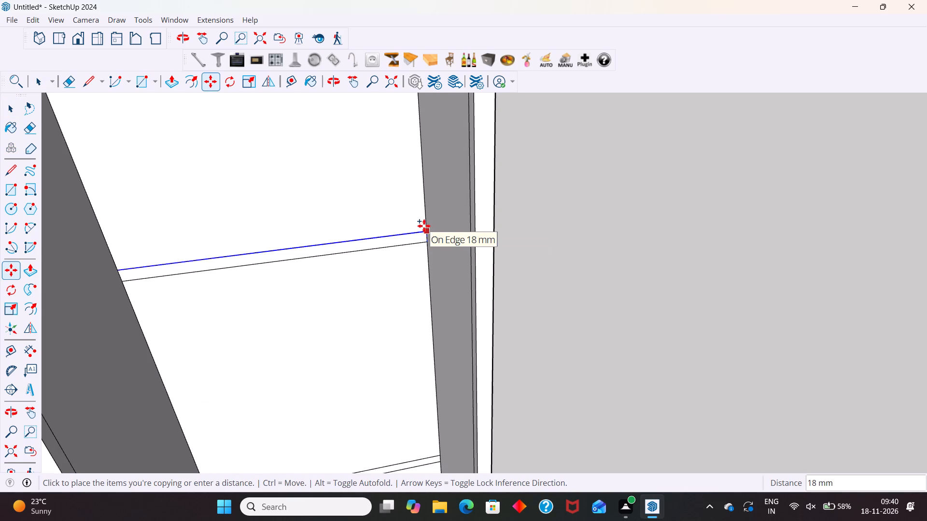
{"action": "key", "text": "9"}
{"action": "key", "text": "Return"}
Copy the raised line at the topmost division 18 mm downward to form the shelf strip's lower edge.
{"action": "scroll", "coordinate": [428, 247], "scroll_direction": "up", "scroll_amount": 10}
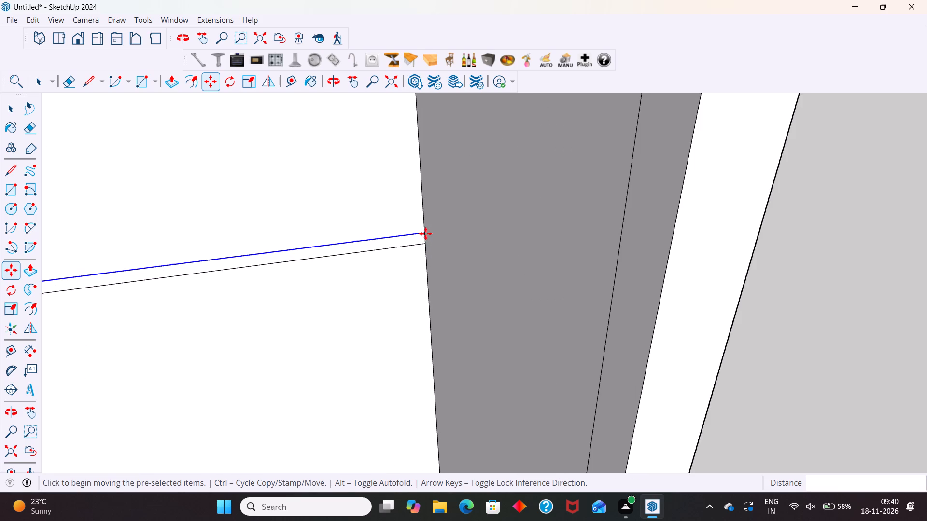
{"action": "left_click", "coordinate": [423, 232]}
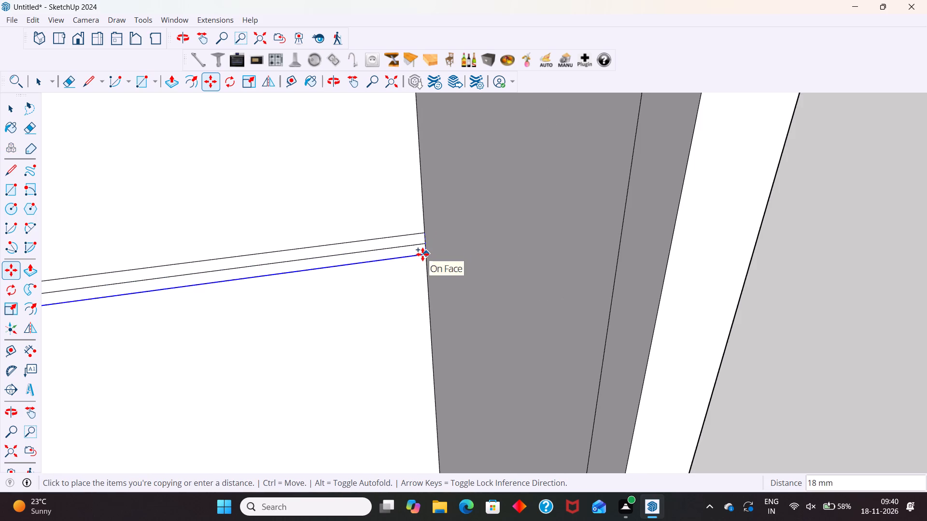
{"action": "key", "text": "1"}
{"action": "key", "text": "8"}
{"action": "key", "text": "Return"}
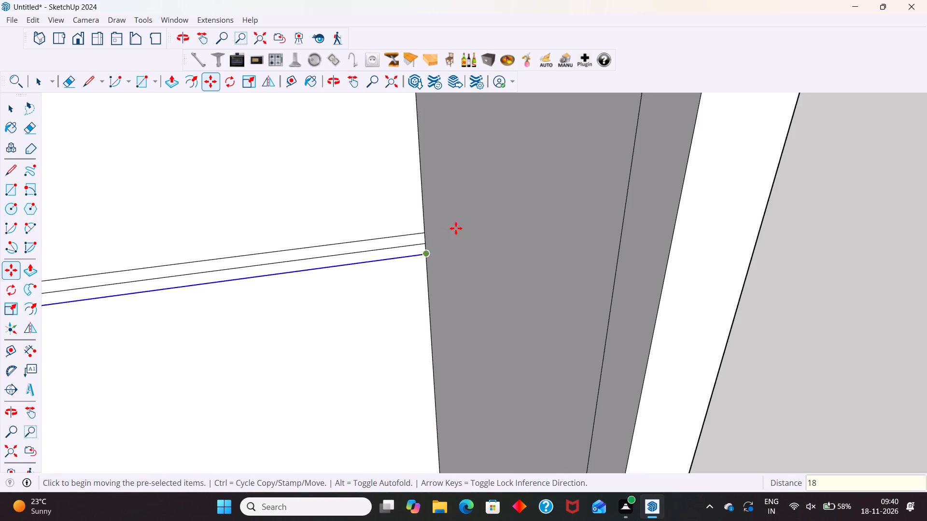
Delete the original topmost division line in the middle of the shelf strip.
{"action": "key", "text": "space"}
{"action": "scroll", "coordinate": [473, 219], "scroll_direction": "down", "scroll_amount": 8}
{"action": "scroll", "coordinate": [421, 233], "scroll_direction": "up", "scroll_amount": 3}
{"action": "left_click", "coordinate": [421, 237]}
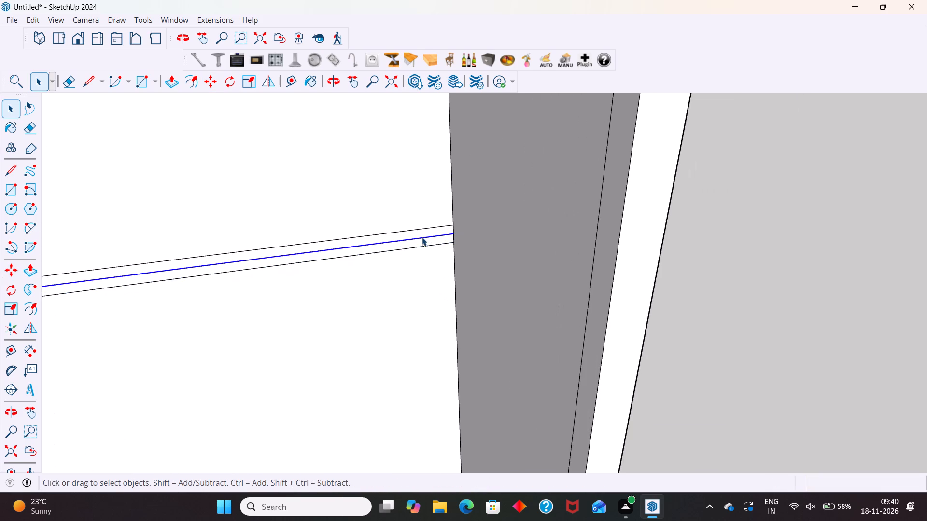
{"action": "key", "text": "Delete"}
Delete the stray horizontal line that crosses the column and extends past both its sides, and leave the column group.
{"action": "scroll", "coordinate": [506, 221], "scroll_direction": "down", "scroll_amount": 20}
{"action": "scroll", "coordinate": [506, 221], "scroll_direction": "down", "scroll_amount": 15}
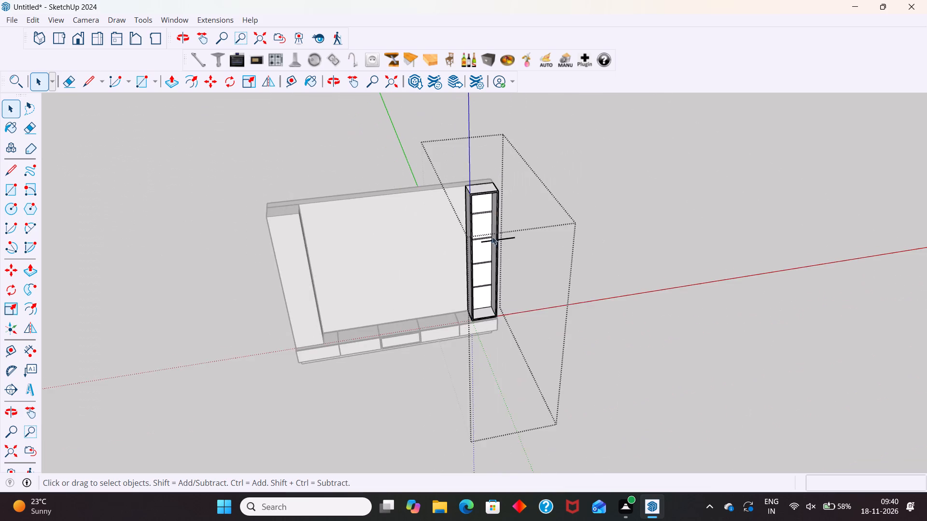
{"action": "scroll", "coordinate": [510, 240], "scroll_direction": "up", "scroll_amount": 15}
{"action": "left_click", "coordinate": [507, 224]}
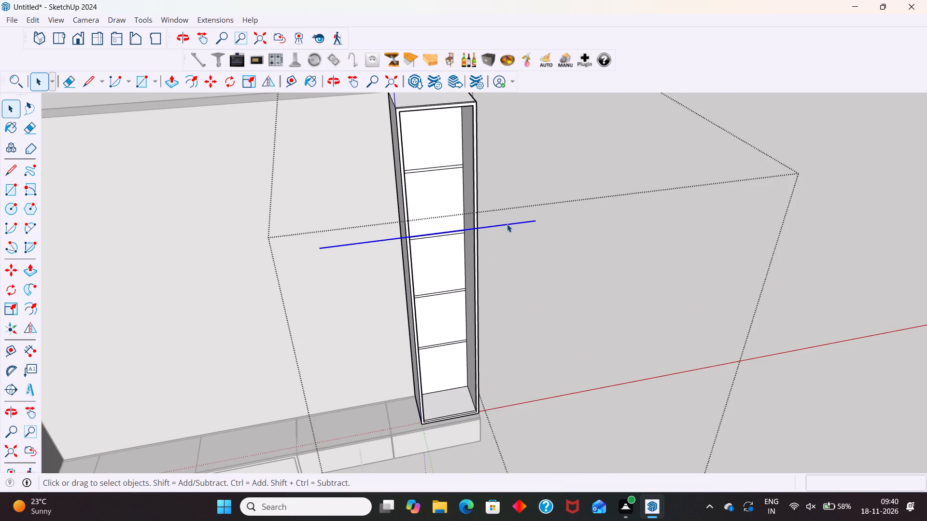
{"action": "key", "text": "Delete"}
{"action": "scroll", "coordinate": [499, 229], "scroll_direction": "down", "scroll_amount": 6}
{"action": "middle_click_drag", "start_coordinate": [427, 250], "coordinate": [380, 205]}
{"action": "left_click", "coordinate": [544, 249]}
Push/Pull the topmost shelf strip inside the column 282 mm forward to form a shelf.
{"action": "scroll", "coordinate": [458, 182], "scroll_direction": "up", "scroll_amount": 11}
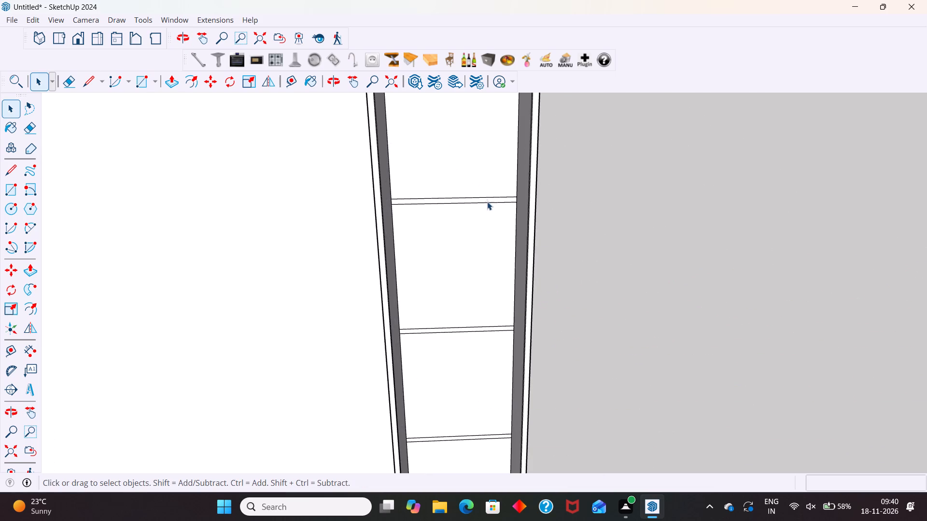
{"action": "triple_click", "coordinate": [492, 200]}
{"action": "left_click", "coordinate": [492, 200]}
{"action": "left_click", "coordinate": [492, 200]}
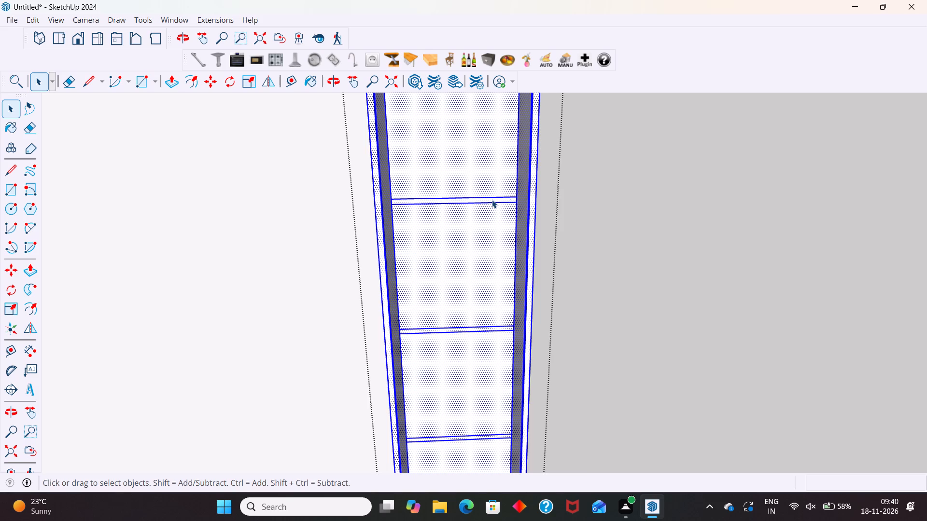
{"action": "scroll", "coordinate": [499, 201], "scroll_direction": "up", "scroll_amount": 10}
{"action": "double_click", "coordinate": [501, 201]}
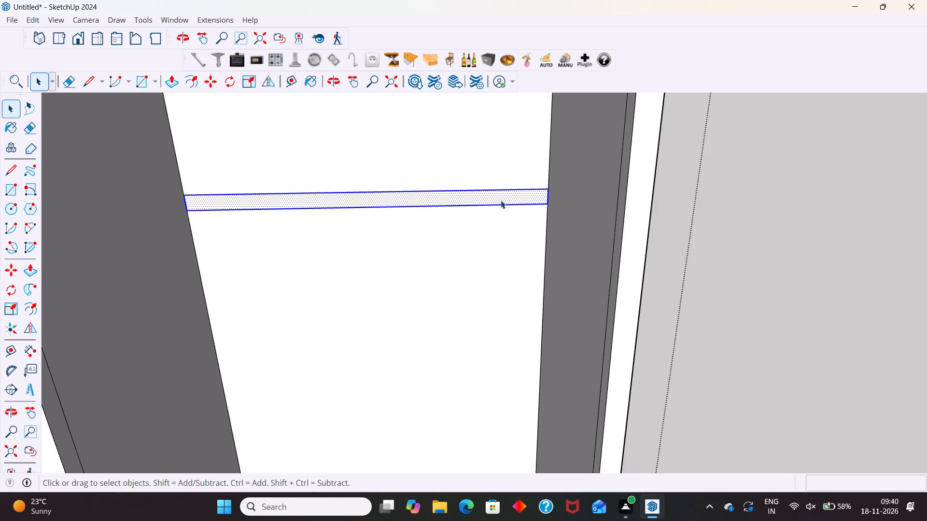
{"action": "key", "text": "p"}
{"action": "left_click", "coordinate": [471, 198]}
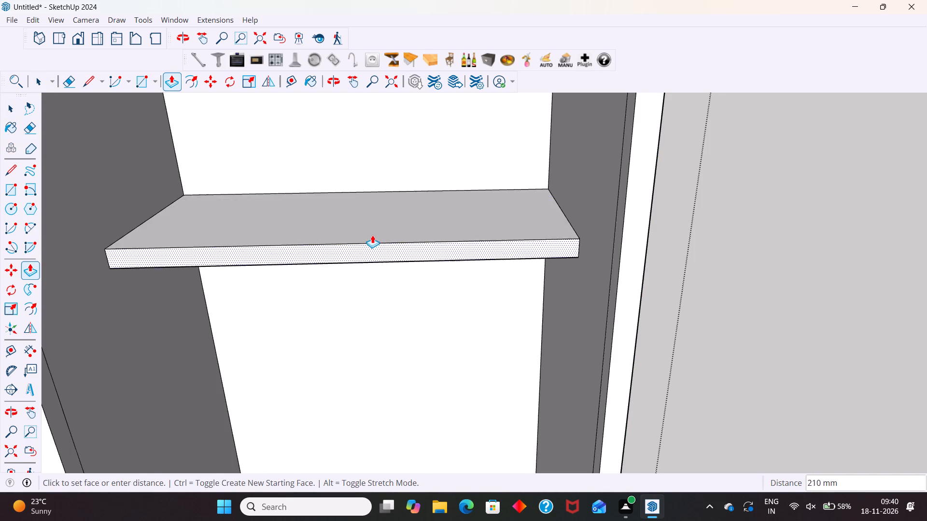
{"action": "scroll", "coordinate": [372, 235], "scroll_direction": "down", "scroll_amount": 5}
{"action": "left_click", "coordinate": [263, 259]}
Extrude the three remaining shelf strips forward by the same 282 mm and close the column group.
{"action": "scroll", "coordinate": [282, 248], "scroll_direction": "down", "scroll_amount": 5}
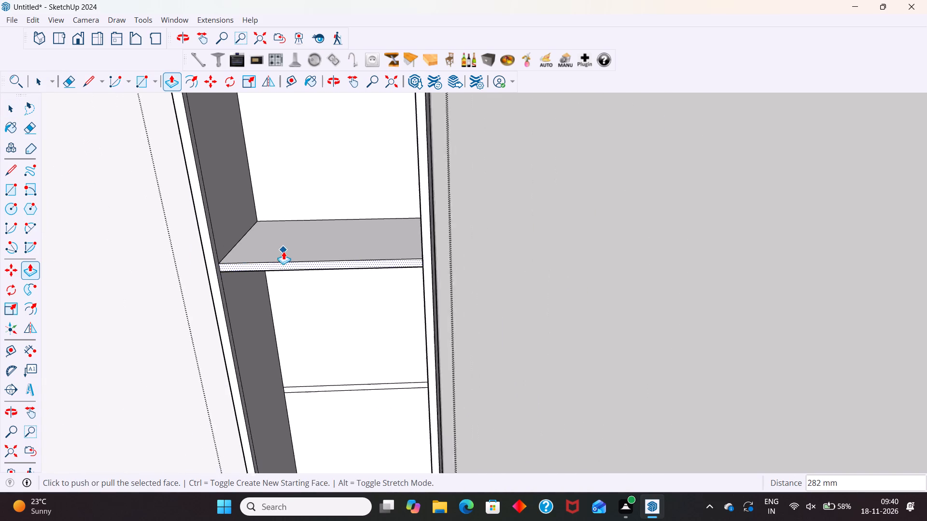
{"action": "scroll", "coordinate": [283, 251], "scroll_direction": "down", "scroll_amount": 2}
{"action": "scroll", "coordinate": [359, 363], "scroll_direction": "up", "scroll_amount": 3}
{"action": "key", "text": "Escape"}
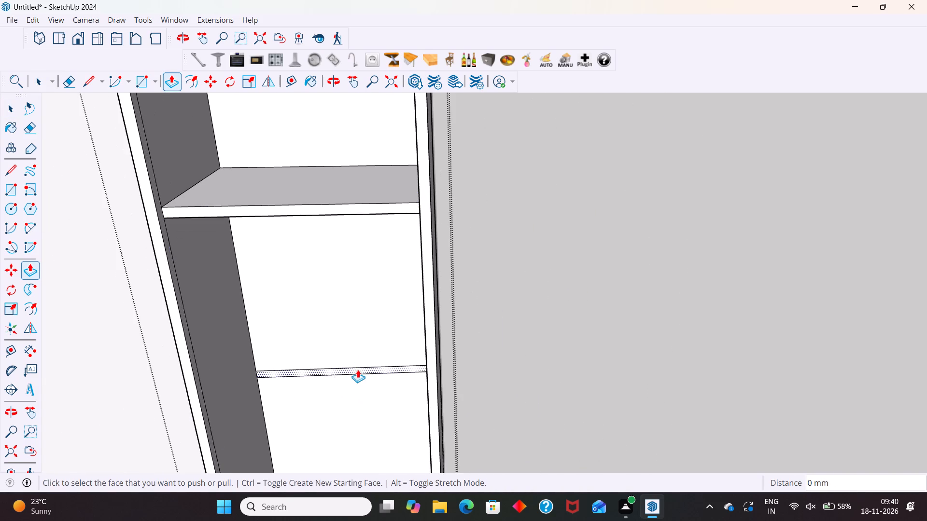
{"action": "double_click", "coordinate": [347, 370]}
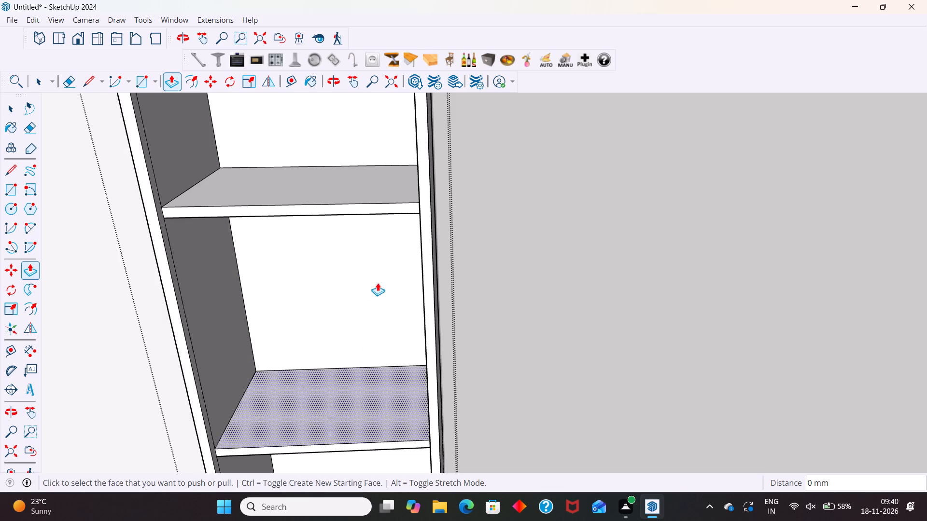
{"action": "scroll", "coordinate": [378, 285], "scroll_direction": "down", "scroll_amount": 11}
{"action": "scroll", "coordinate": [389, 387], "scroll_direction": "up", "scroll_amount": 4}
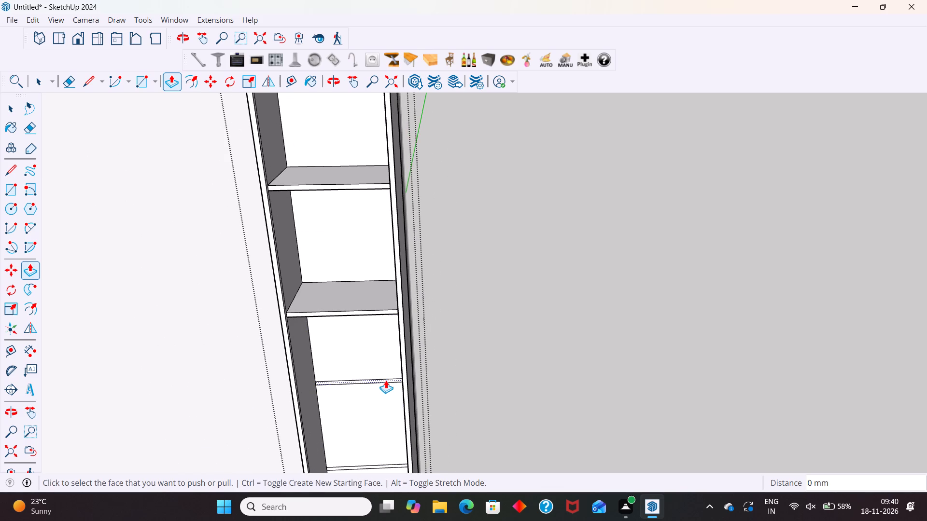
{"action": "double_click", "coordinate": [386, 380]}
{"action": "scroll", "coordinate": [409, 321], "scroll_direction": "down", "scroll_amount": 7}
{"action": "scroll", "coordinate": [386, 417], "scroll_direction": "up", "scroll_amount": 4}
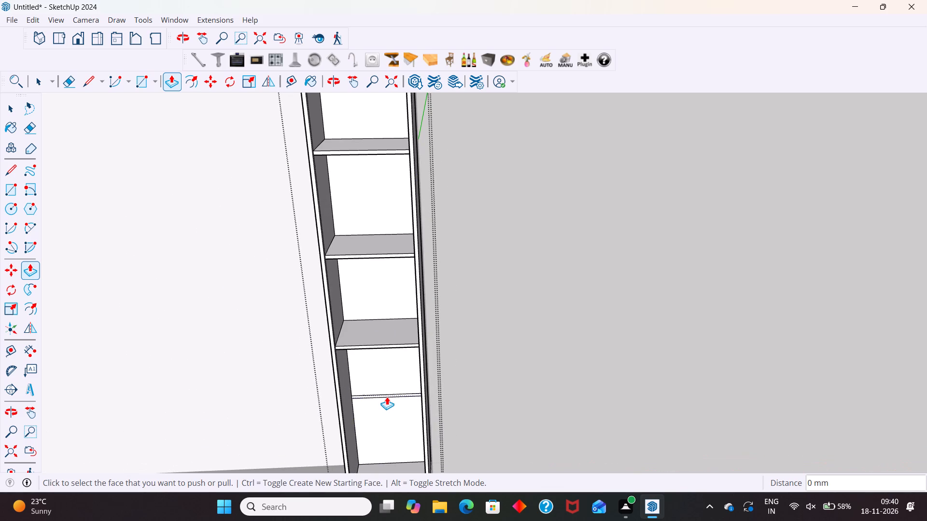
{"action": "double_click", "coordinate": [387, 396]}
{"action": "key", "text": "space"}
{"action": "scroll", "coordinate": [469, 323], "scroll_direction": "down", "scroll_amount": 14}
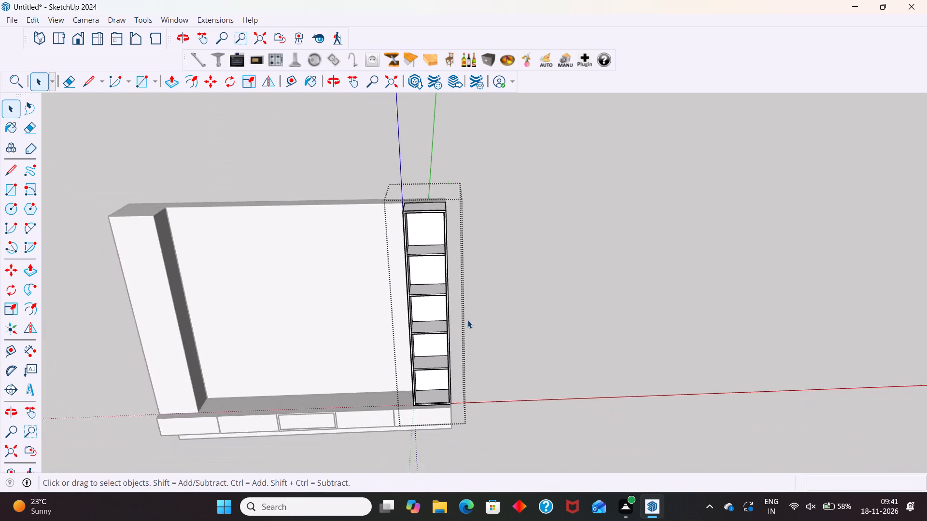
{"action": "middle_click_drag", "start_coordinate": [399, 339], "coordinate": [415, 342]}
{"action": "left_click", "coordinate": [555, 288]}
Offset the front face of the solid column at the wall's other end 18 mm inward.
{"action": "middle_click_drag", "start_coordinate": [407, 219], "coordinate": [418, 180]}
{"action": "middle_click_drag", "start_coordinate": [150, 293], "coordinate": [201, 305]}
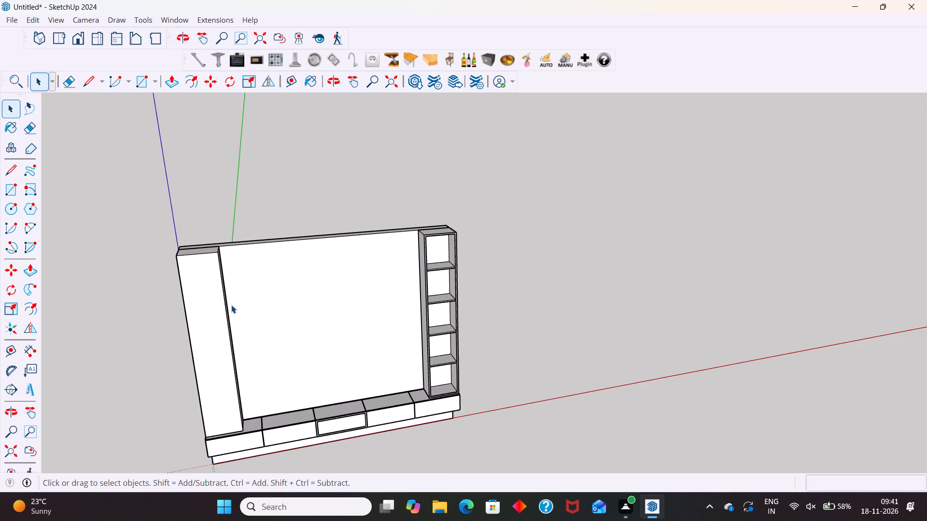
{"action": "triple_click", "coordinate": [200, 322]}
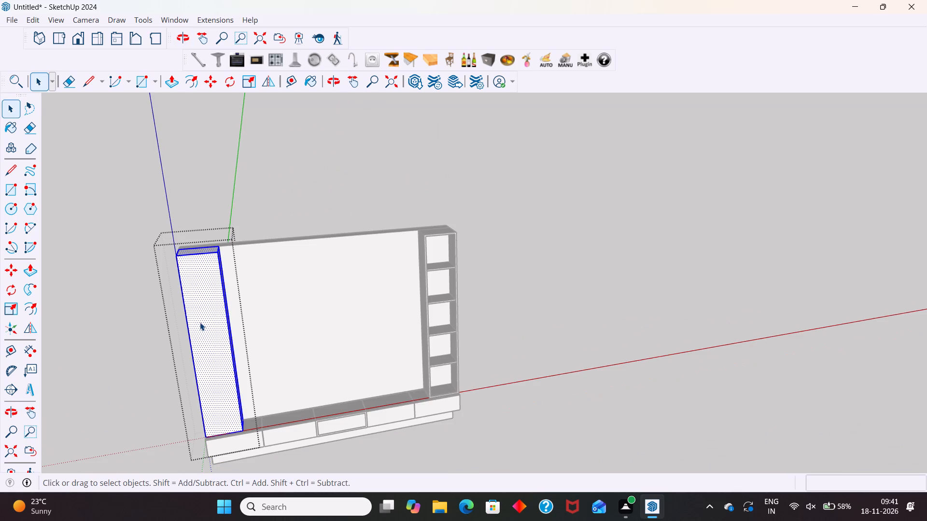
{"action": "left_click", "coordinate": [200, 322]}
{"action": "scroll", "coordinate": [209, 319], "scroll_direction": "up", "scroll_amount": 1}
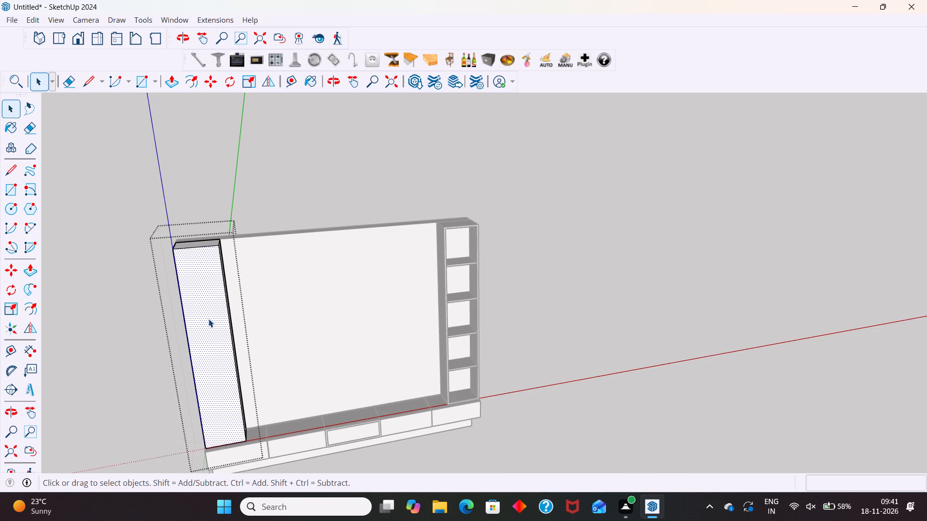
{"action": "key", "text": "f"}
{"action": "left_click", "coordinate": [197, 261]}
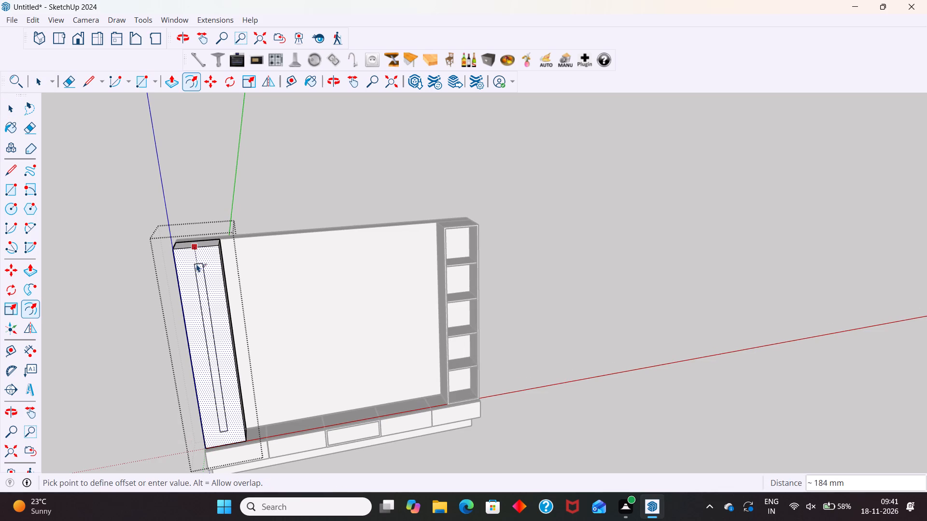
{"action": "key", "text": "1"}
{"action": "key", "text": "8"}
{"action": "key", "text": "Return"}
{"action": "key", "text": "space"}
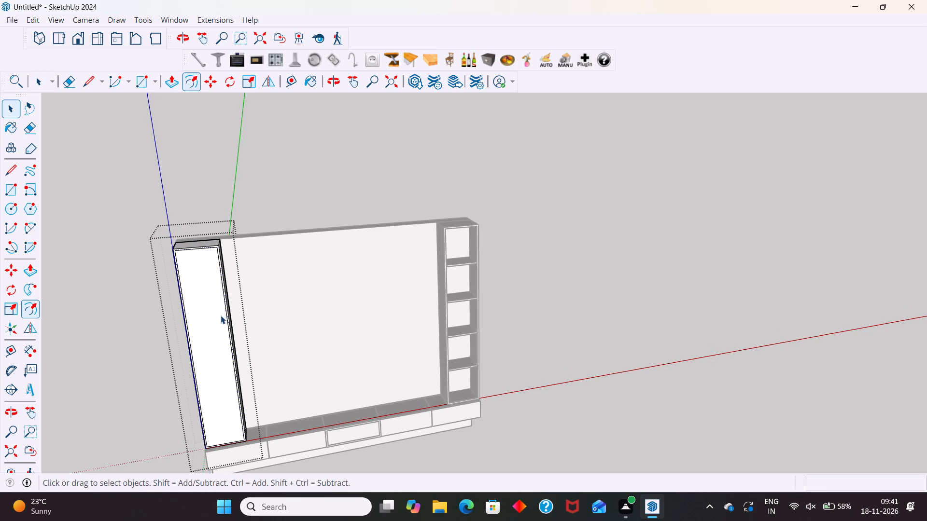
Push the column's inner front face 282 mm inward to hollow it out, and close the group.
{"action": "left_click", "coordinate": [209, 315]}
{"action": "key", "text": "p"}
{"action": "left_click", "coordinate": [208, 315]}
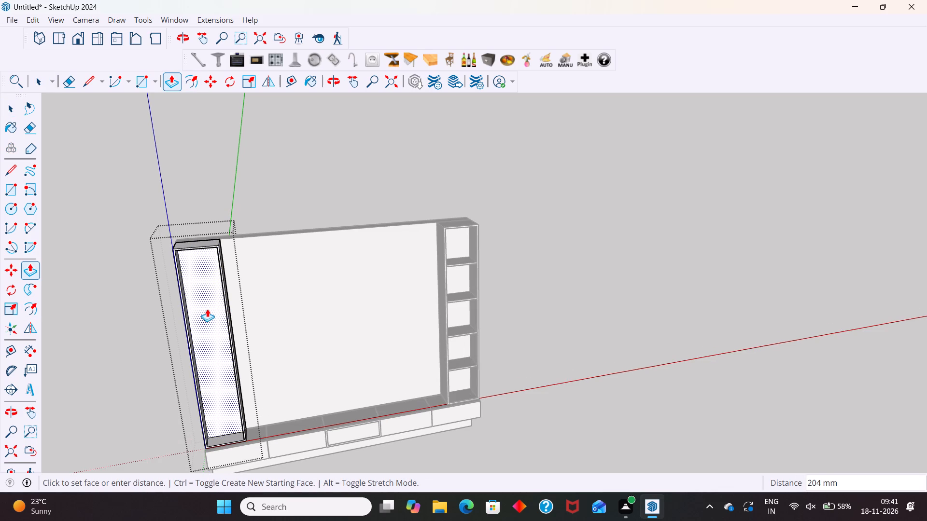
{"action": "type", "text": "282"}
{"action": "key", "text": "Return"}
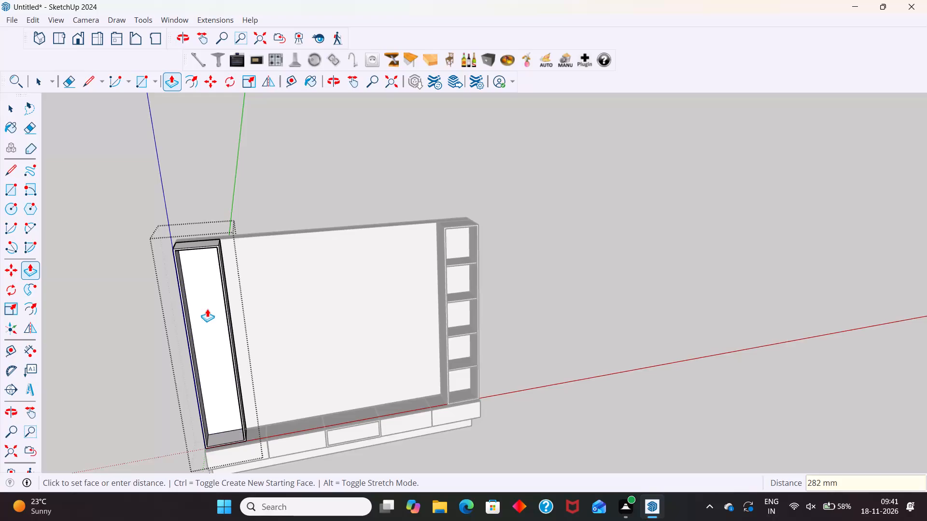
{"action": "key", "text": "space"}
{"action": "left_click", "coordinate": [350, 174]}
Open the hollowed column without shelves for editing and divide its inner back vertical edge into 5 segments.
{"action": "middle_click_drag", "start_coordinate": [203, 342], "coordinate": [126, 288]}
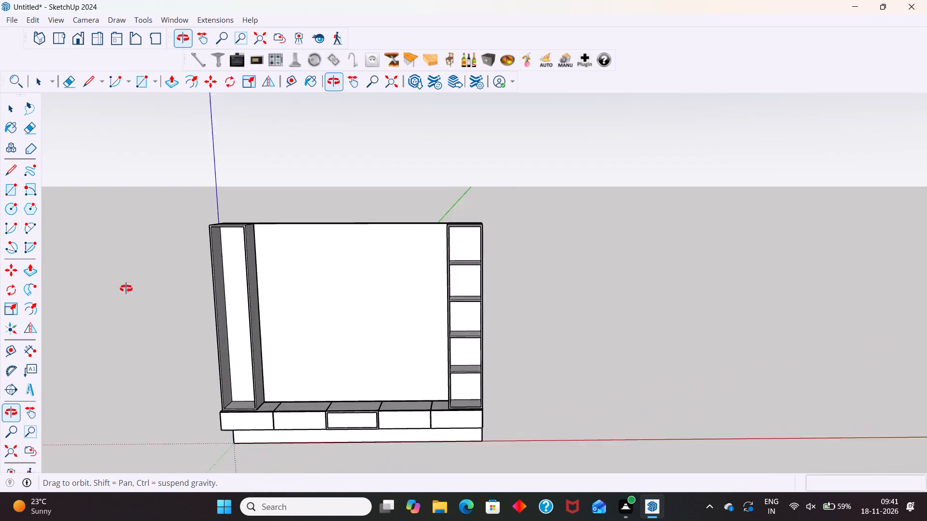
{"action": "middle_click_drag", "start_coordinate": [126, 288], "coordinate": [157, 258]}
{"action": "scroll", "coordinate": [226, 270], "scroll_direction": "up", "scroll_amount": 4}
{"action": "scroll", "coordinate": [330, 192], "scroll_direction": "down", "scroll_amount": 6}
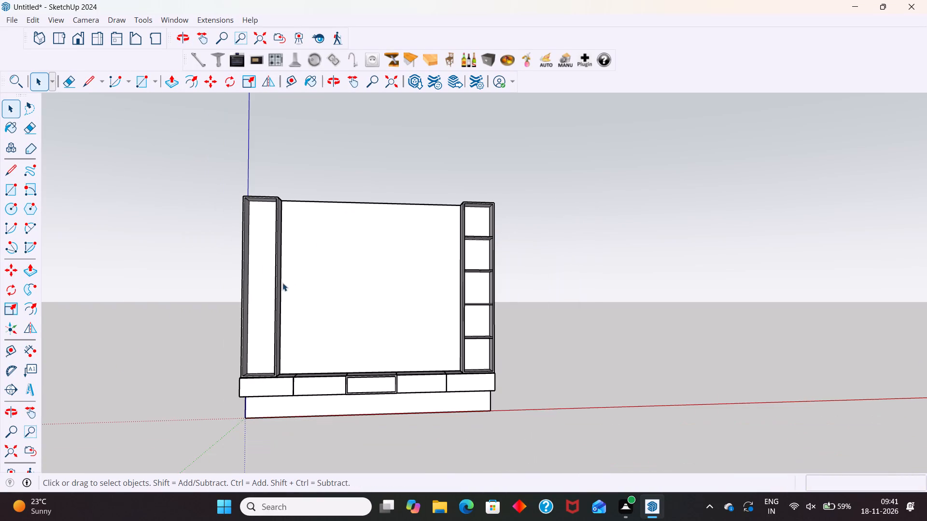
{"action": "middle_click_drag", "start_coordinate": [282, 288], "coordinate": [297, 322]}
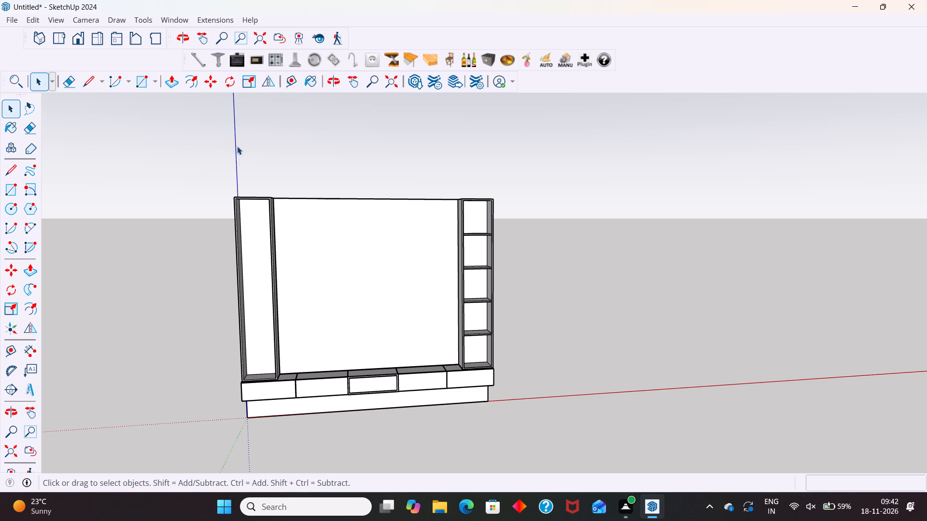
{"action": "middle_click_drag", "start_coordinate": [222, 316], "coordinate": [303, 367]}
{"action": "scroll", "coordinate": [262, 332], "scroll_direction": "up", "scroll_amount": 6}
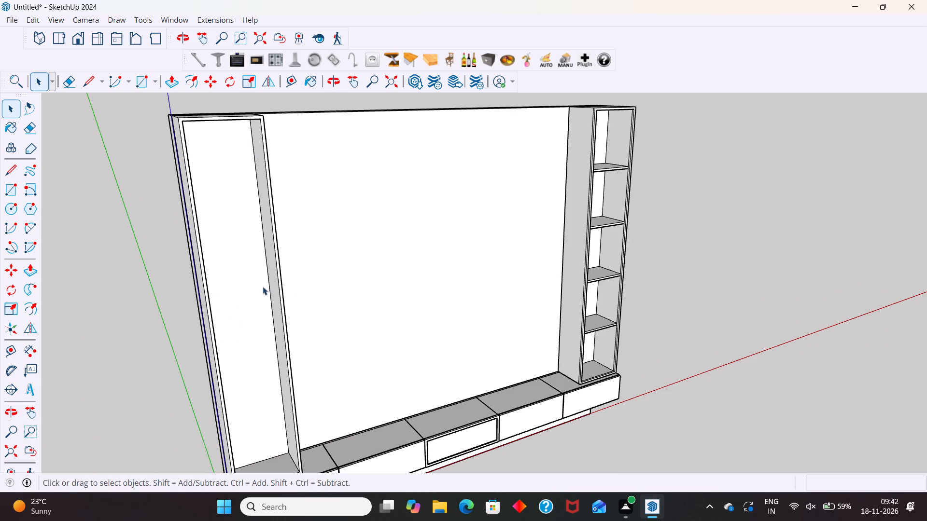
{"action": "left_click", "coordinate": [269, 280]}
{"action": "double_click", "coordinate": [269, 280]}
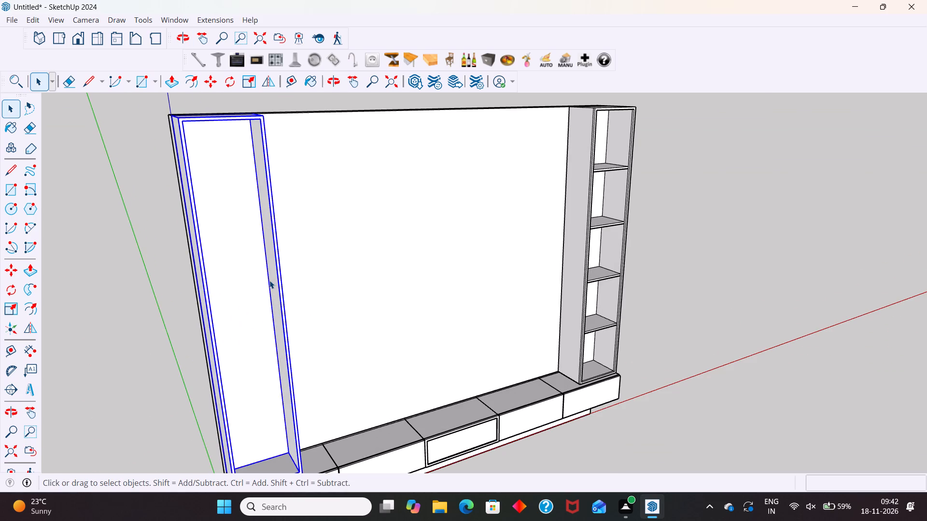
{"action": "left_click", "coordinate": [269, 282]}
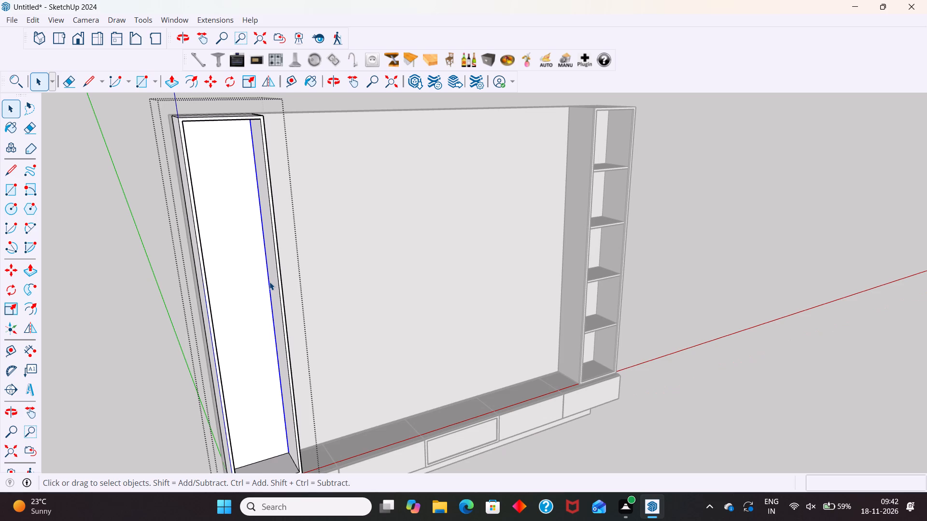
{"action": "right_click", "coordinate": [269, 282]}
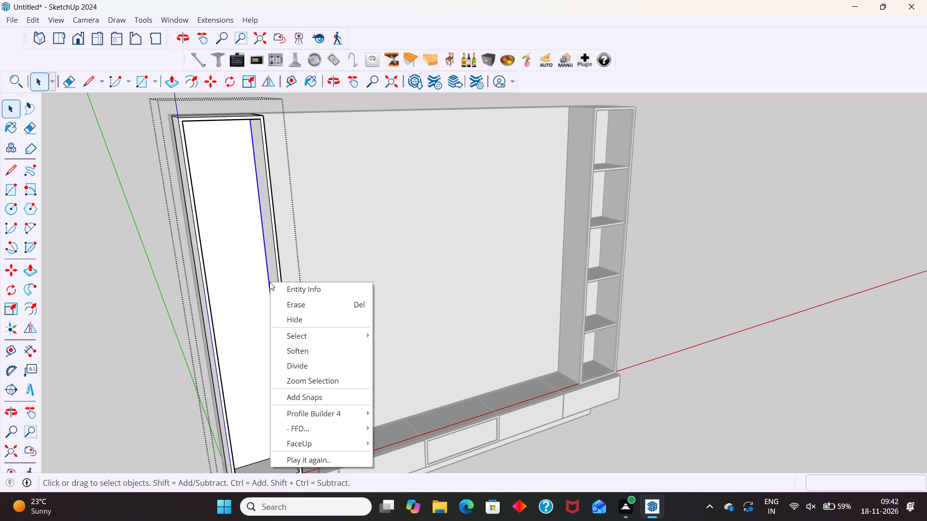
{"action": "left_click", "coordinate": [286, 363]}
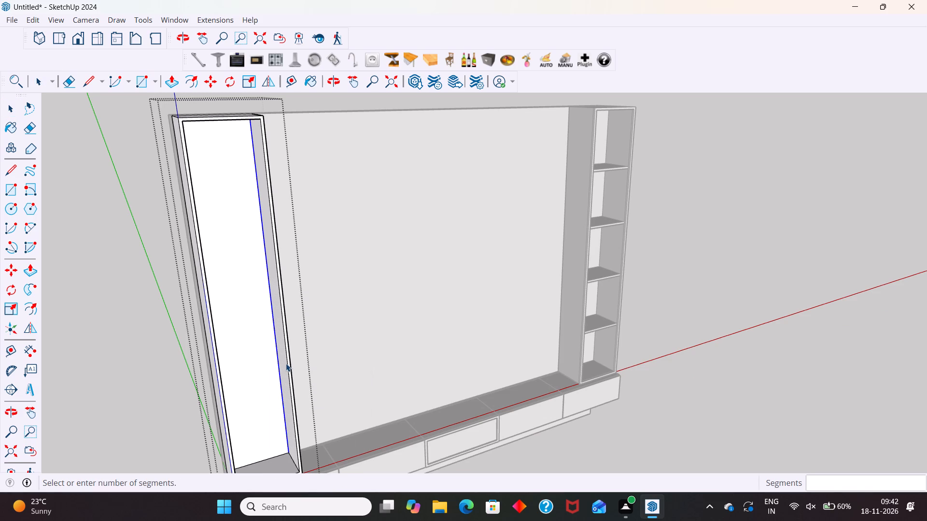
{"action": "key", "text": "5"}
{"action": "key", "text": "Return"}
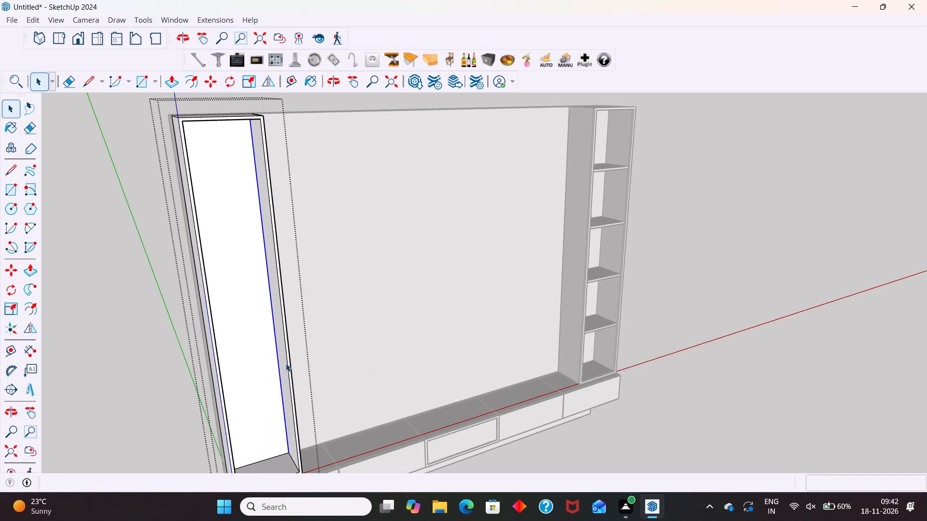
Draw two 414 mm horizontal lines across the column's back face from the upper two division points.
{"action": "key", "text": "l"}
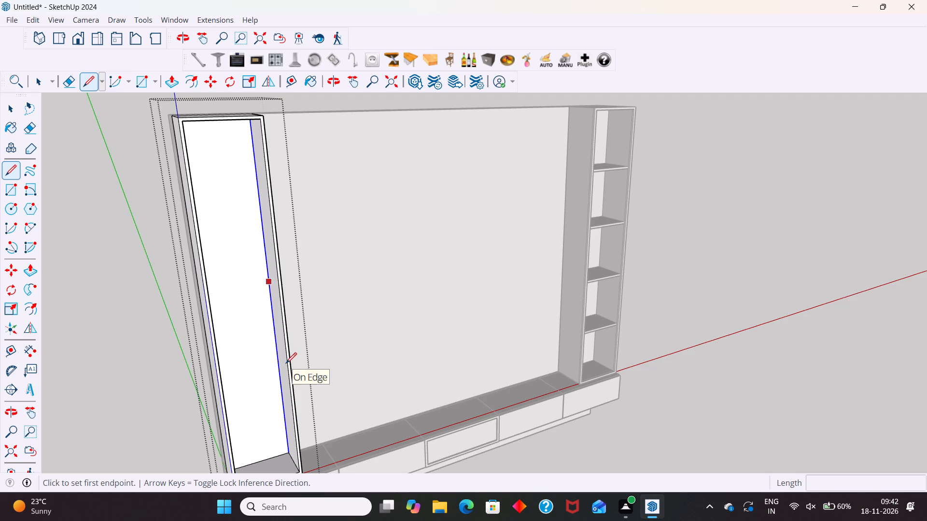
{"action": "left_click", "coordinate": [260, 194]}
{"action": "scroll", "coordinate": [257, 196], "scroll_direction": "up", "scroll_amount": 5}
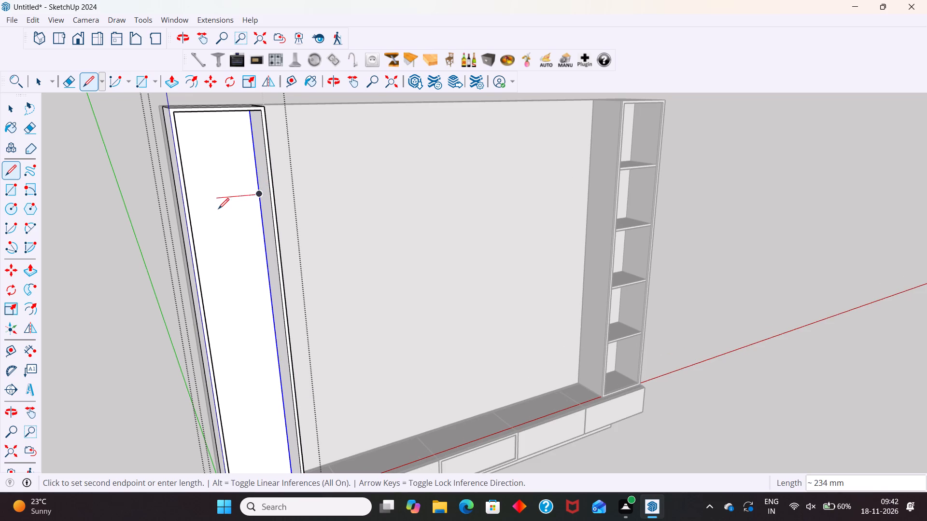
{"action": "middle_click_drag", "start_coordinate": [218, 210], "coordinate": [147, 219]}
{"action": "left_click", "coordinate": [177, 191]}
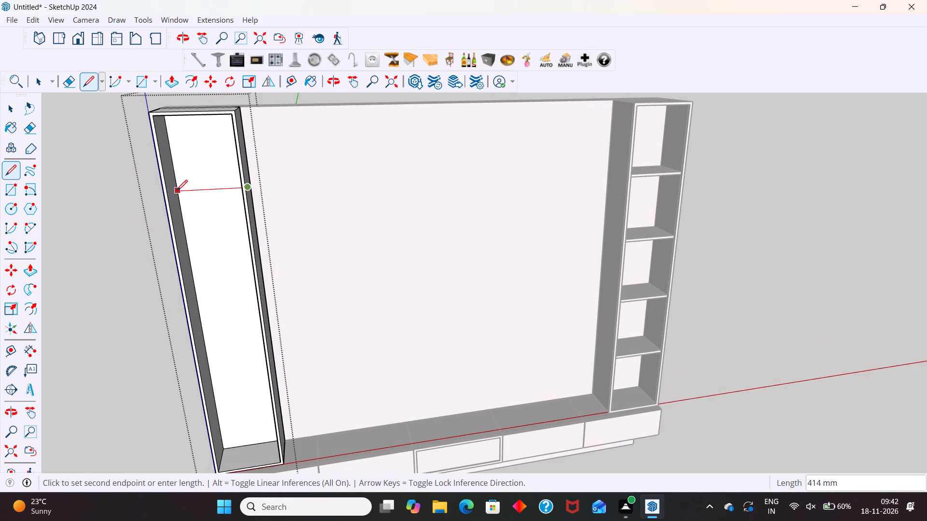
{"action": "scroll", "coordinate": [197, 212], "scroll_direction": "down", "scroll_amount": 6}
{"action": "middle_click_drag", "start_coordinate": [213, 232], "coordinate": [301, 257]}
{"action": "scroll", "coordinate": [240, 276], "scroll_direction": "up", "scroll_amount": 4}
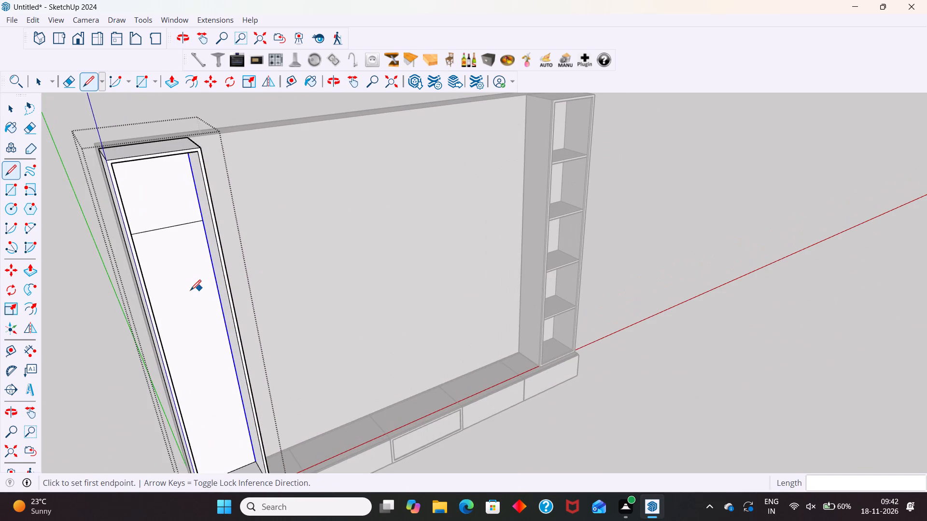
{"action": "left_click", "coordinate": [218, 293]}
{"action": "scroll", "coordinate": [172, 302], "scroll_direction": "up", "scroll_amount": 3}
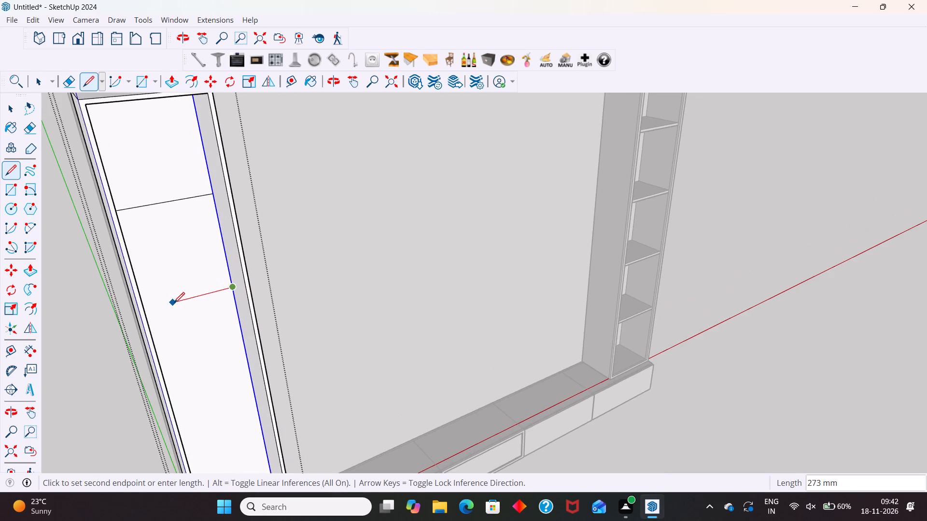
{"action": "middle_click_drag", "start_coordinate": [174, 303], "coordinate": [142, 326]}
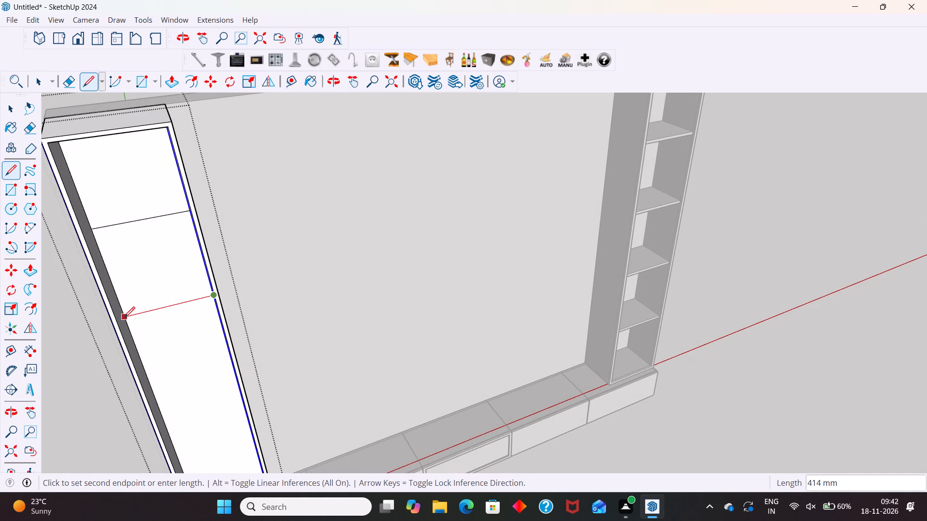
{"action": "left_click", "coordinate": [123, 317]}
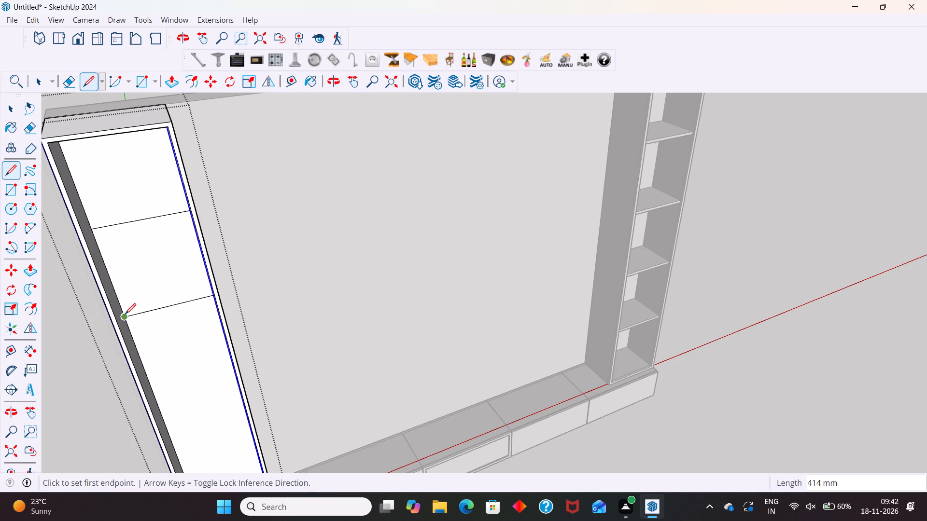
{"action": "left_click", "coordinate": [125, 314]}
{"action": "scroll", "coordinate": [185, 281], "scroll_direction": "down", "scroll_amount": 6}
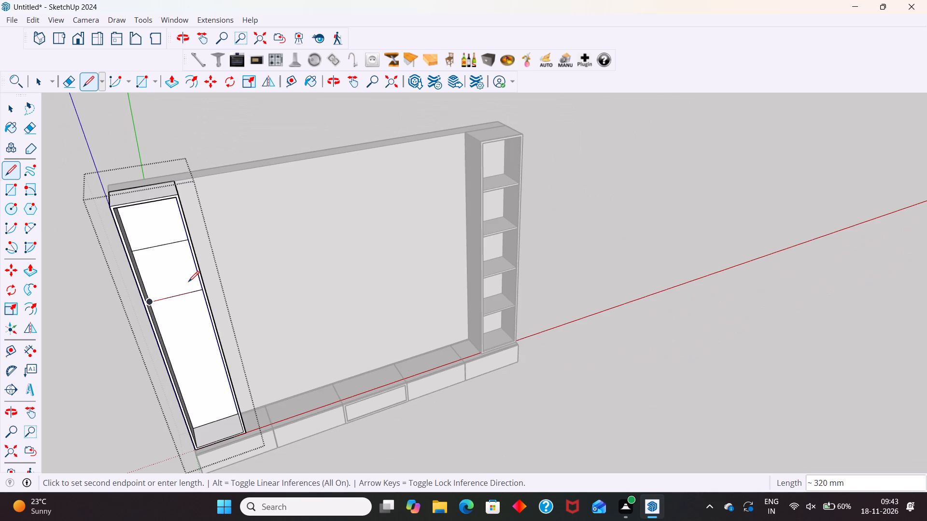
{"action": "key", "text": "Escape"}
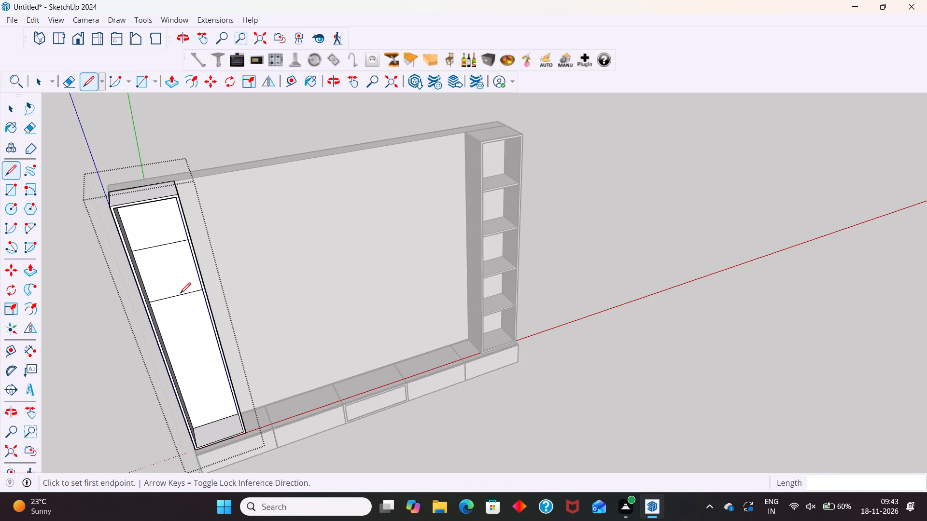
Draw two more 414 mm horizontal lines across the column's back face from the lower two division points.
{"action": "scroll", "coordinate": [211, 248], "scroll_direction": "down", "scroll_amount": 4}
{"action": "middle_click_drag", "start_coordinate": [200, 334], "coordinate": [233, 331]}
{"action": "scroll", "coordinate": [213, 326], "scroll_direction": "up", "scroll_amount": 2}
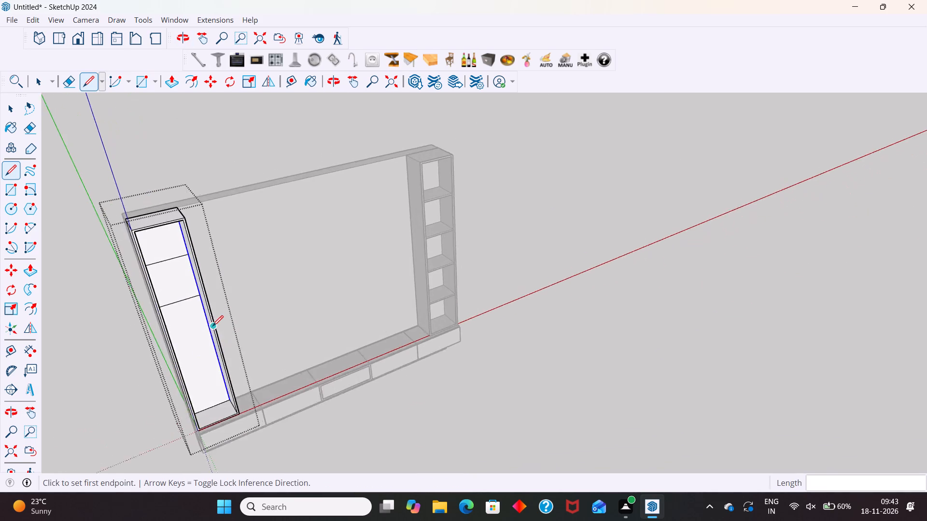
{"action": "scroll", "coordinate": [212, 326], "scroll_direction": "up", "scroll_amount": 3}
{"action": "left_click", "coordinate": [209, 334]}
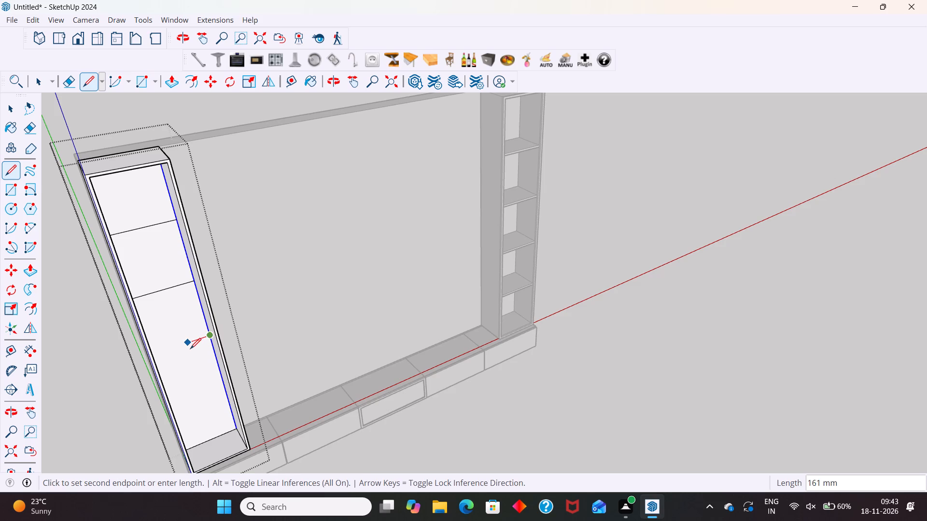
{"action": "scroll", "coordinate": [190, 349], "scroll_direction": "up", "scroll_amount": 3}
{"action": "middle_click_drag", "start_coordinate": [188, 351], "coordinate": [136, 366]}
{"action": "scroll", "coordinate": [147, 332], "scroll_direction": "up", "scroll_amount": 4}
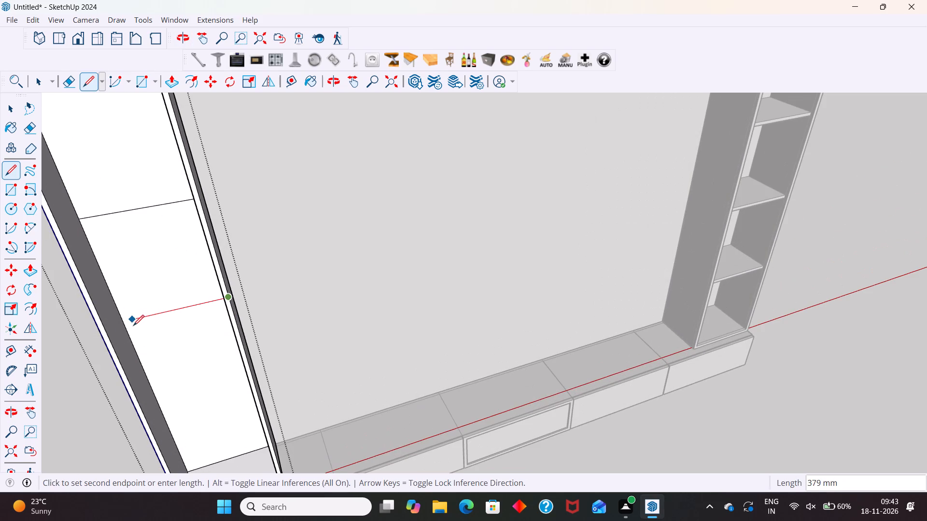
{"action": "left_click", "coordinate": [124, 322]}
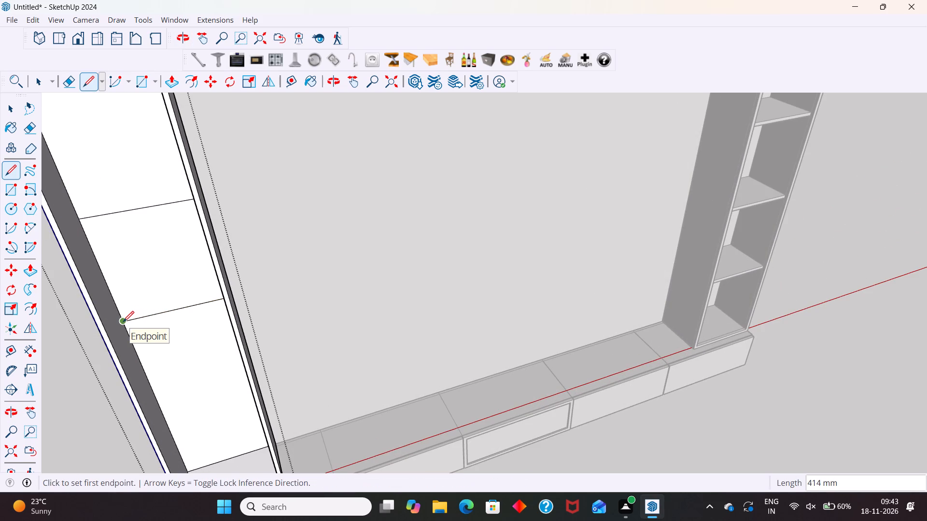
{"action": "key", "text": "Escape"}
{"action": "scroll", "coordinate": [237, 278], "scroll_direction": "down", "scroll_amount": 6}
{"action": "middle_click_drag", "start_coordinate": [225, 342], "coordinate": [302, 354]}
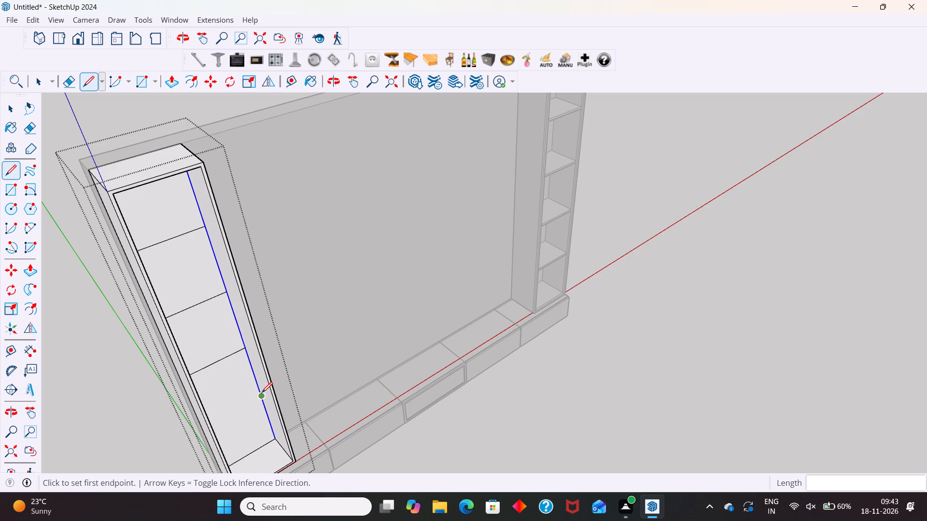
{"action": "left_click", "coordinate": [262, 393]}
{"action": "middle_click_drag", "start_coordinate": [237, 411], "coordinate": [191, 411]}
{"action": "scroll", "coordinate": [201, 388], "scroll_direction": "up", "scroll_amount": 4}
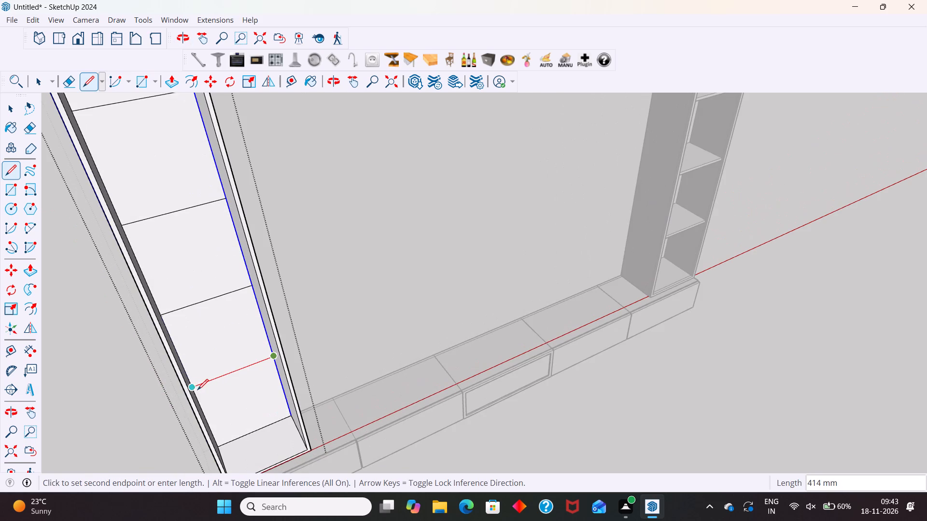
{"action": "left_click", "coordinate": [193, 386]}
{"action": "key", "text": "space"}
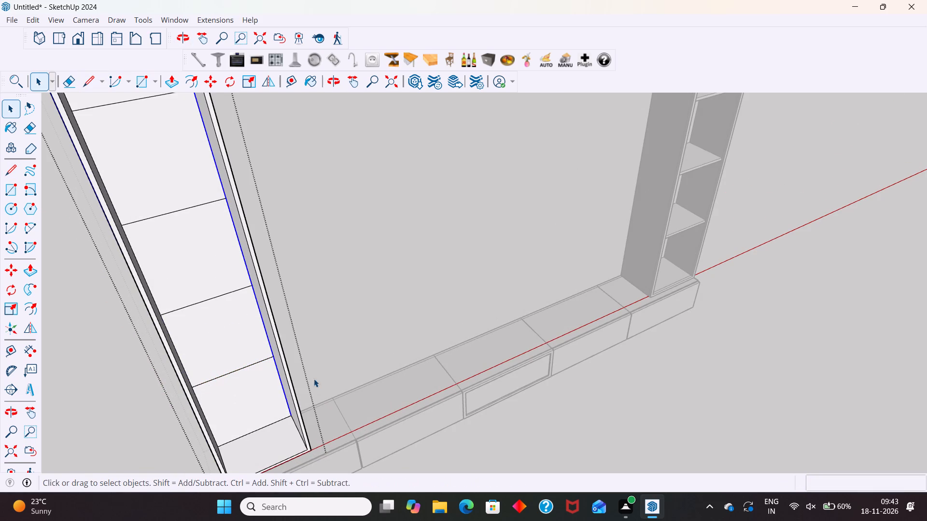
Copy the topmost division line 9 mm upward along the column's back face.
{"action": "scroll", "coordinate": [319, 386], "scroll_direction": "down", "scroll_amount": 11}
{"action": "middle_click_drag", "start_coordinate": [300, 384], "coordinate": [244, 341]}
{"action": "scroll", "coordinate": [255, 265], "scroll_direction": "up", "scroll_amount": 7}
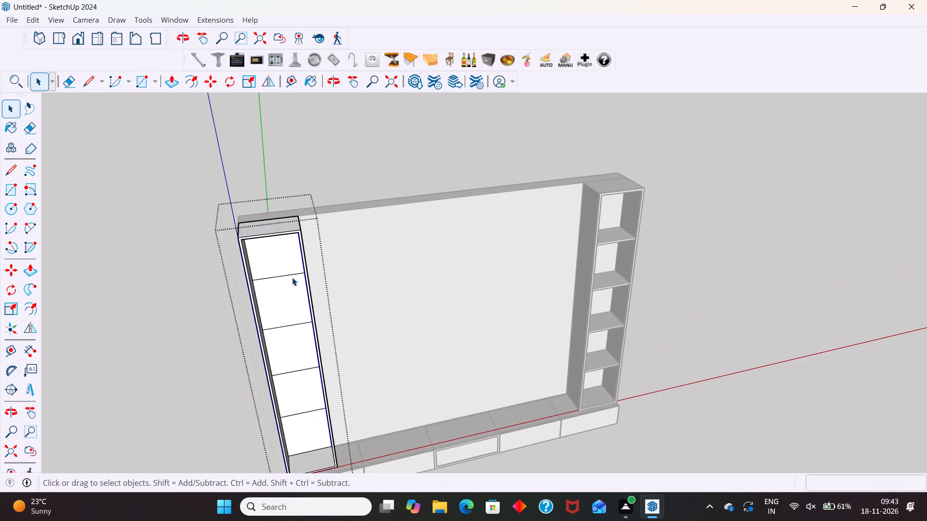
{"action": "scroll", "coordinate": [292, 277], "scroll_direction": "up", "scroll_amount": 3}
{"action": "left_click", "coordinate": [300, 272]}
{"action": "scroll", "coordinate": [321, 261], "scroll_direction": "up", "scroll_amount": 4}
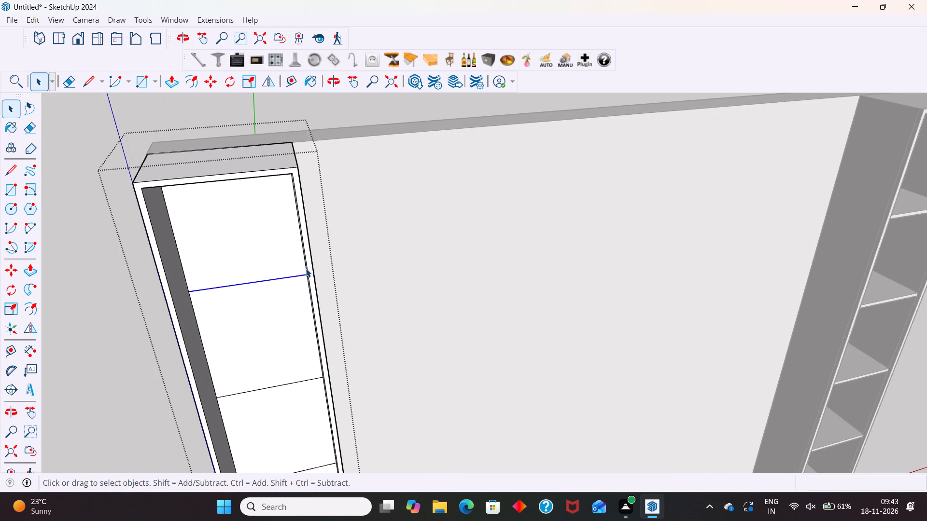
{"action": "scroll", "coordinate": [305, 269], "scroll_direction": "up", "scroll_amount": 5}
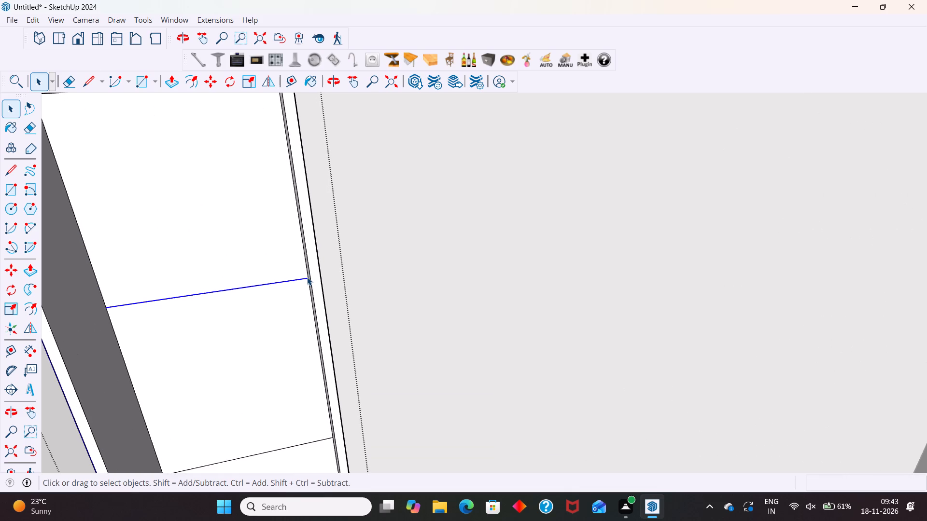
{"action": "key", "text": "m"}
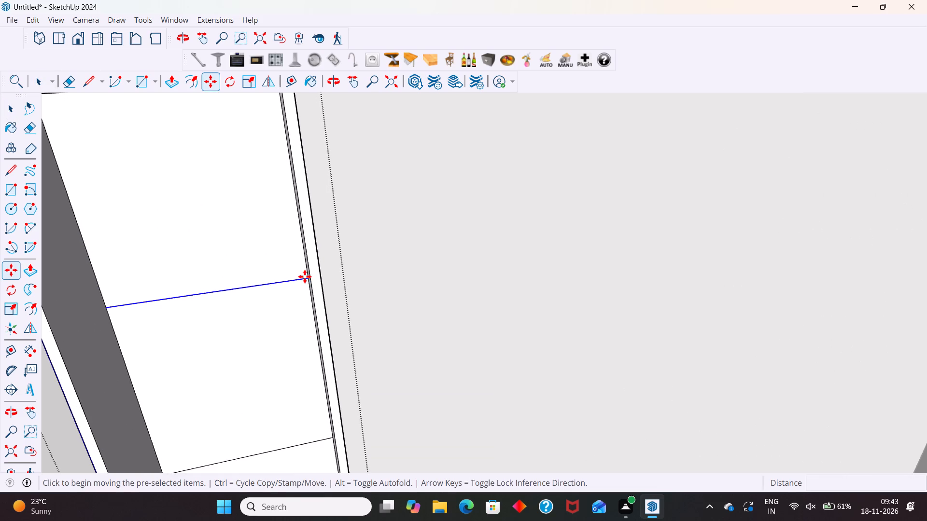
{"action": "scroll", "coordinate": [304, 276], "scroll_direction": "up", "scroll_amount": 9}
{"action": "left_click", "coordinate": [311, 274]}
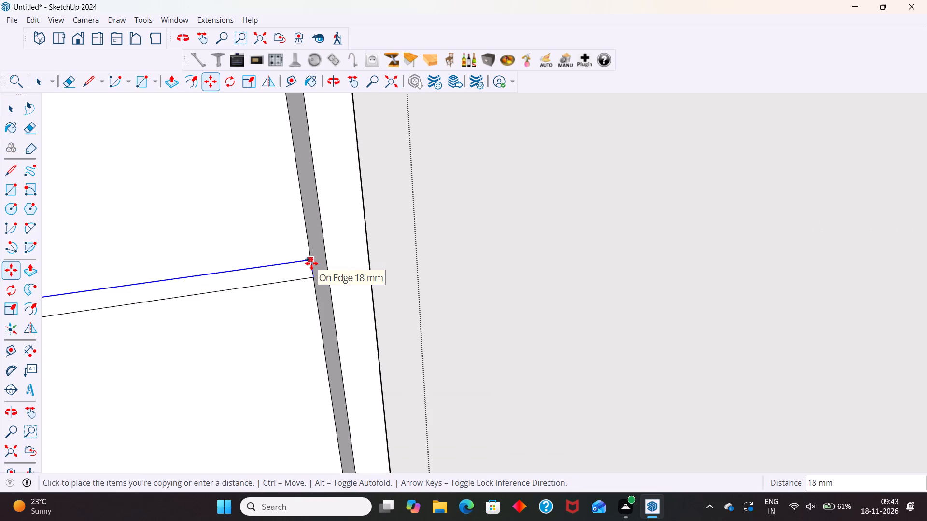
{"action": "key", "text": "9"}
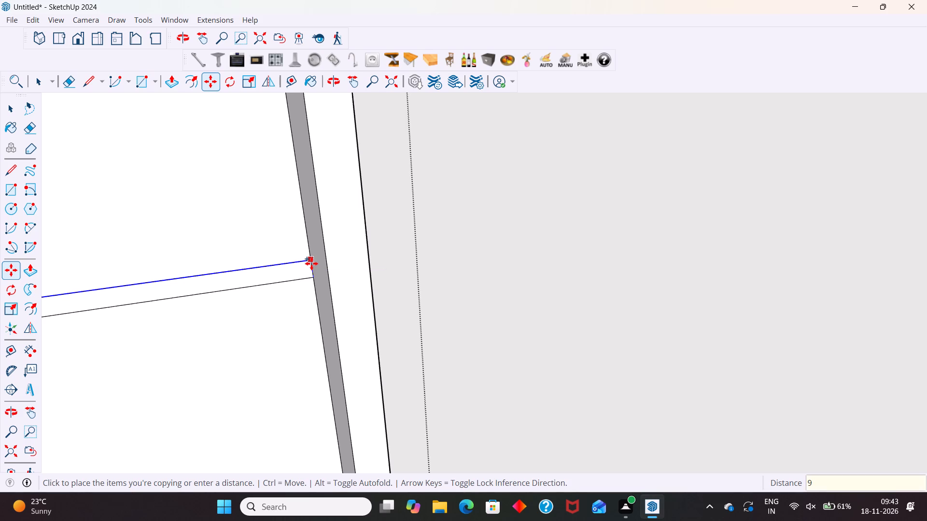
{"action": "key", "text": "Return"}
Copy the upper line 18 mm downward and delete the original division line between them, leaving an 18 mm shelf strip.
{"action": "scroll", "coordinate": [309, 275], "scroll_direction": "up", "scroll_amount": 6}
{"action": "left_click", "coordinate": [315, 261]}
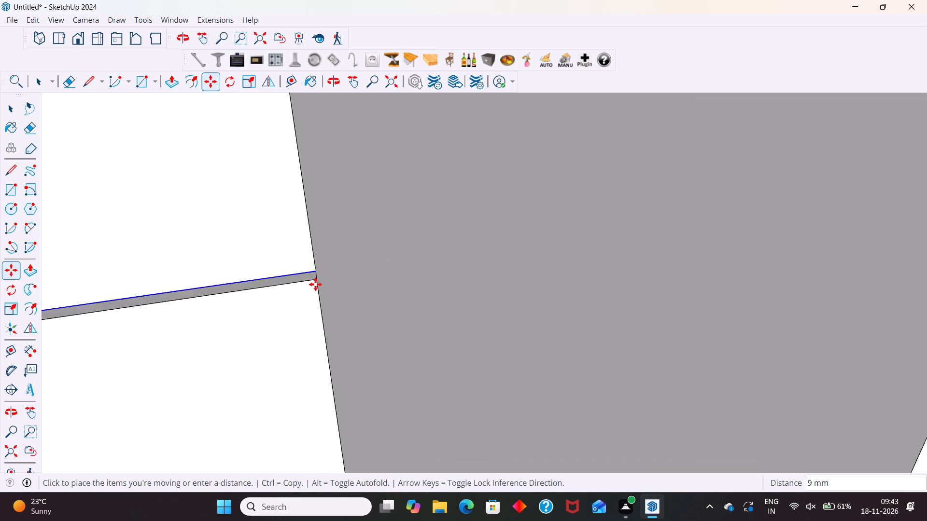
{"action": "type", "text": "18"}
{"action": "key", "text": "Return"}
{"action": "key", "text": "space"}
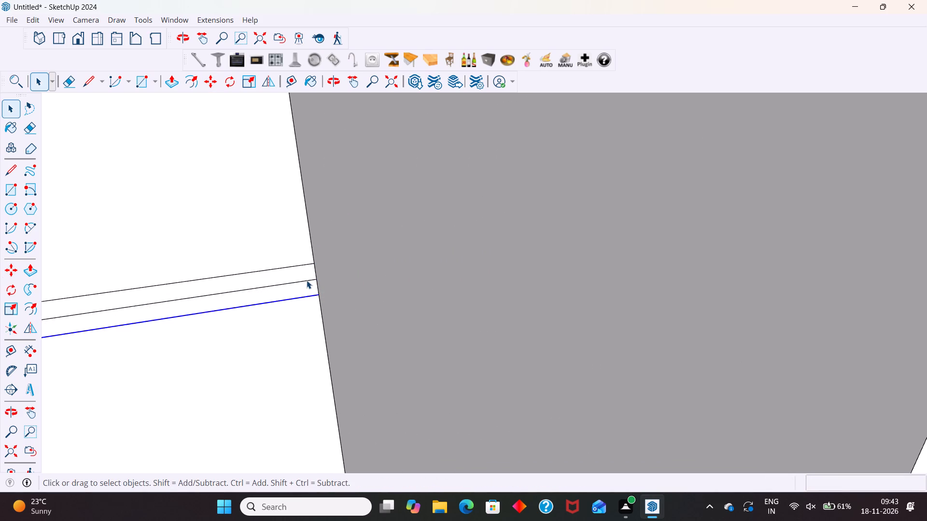
{"action": "left_click", "coordinate": [307, 280]}
{"action": "key", "text": "Delete"}
{"action": "scroll", "coordinate": [345, 257], "scroll_direction": "down", "scroll_amount": 12}
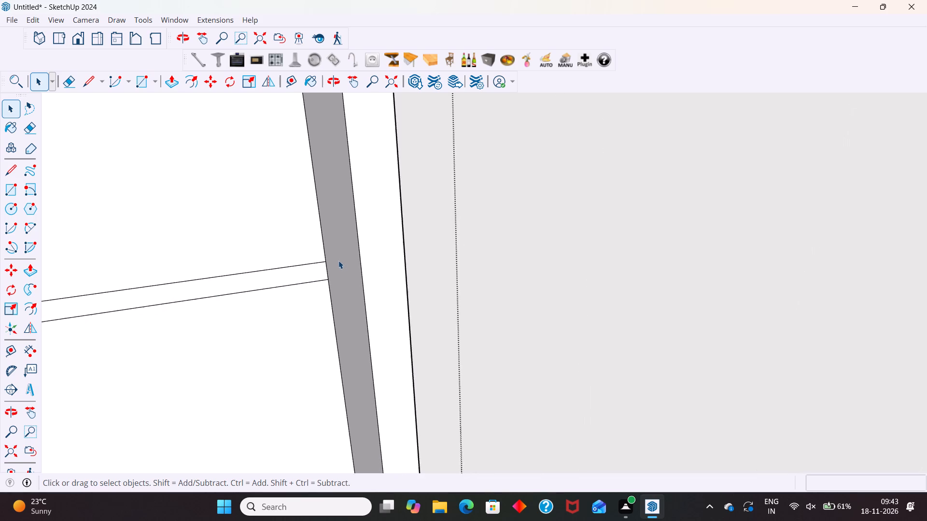
Copy the second division line from the top 9 mm upward along the column's back face.
{"action": "scroll", "coordinate": [338, 260], "scroll_direction": "down", "scroll_amount": 18}
{"action": "scroll", "coordinate": [333, 379], "scroll_direction": "up", "scroll_amount": 6}
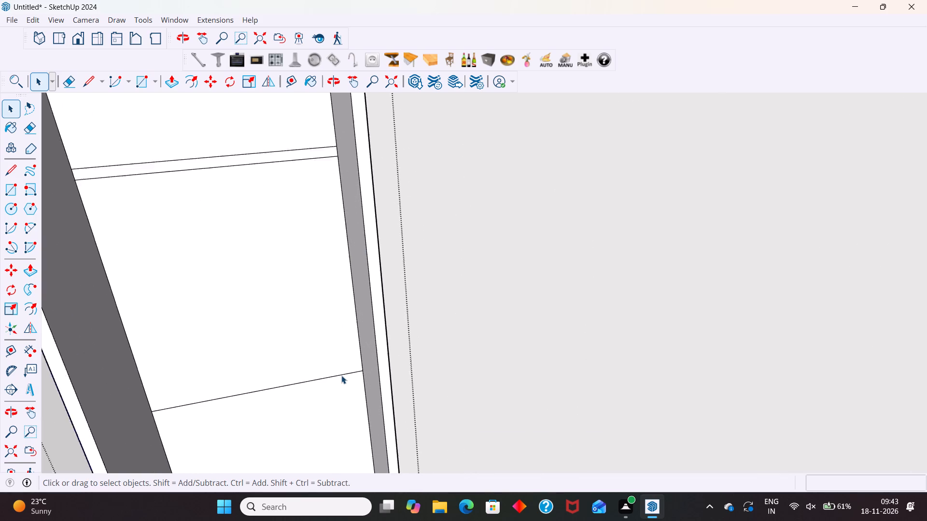
{"action": "scroll", "coordinate": [341, 375], "scroll_direction": "up", "scroll_amount": 2}
{"action": "left_click", "coordinate": [341, 375]}
{"action": "scroll", "coordinate": [369, 370], "scroll_direction": "up", "scroll_amount": 1}
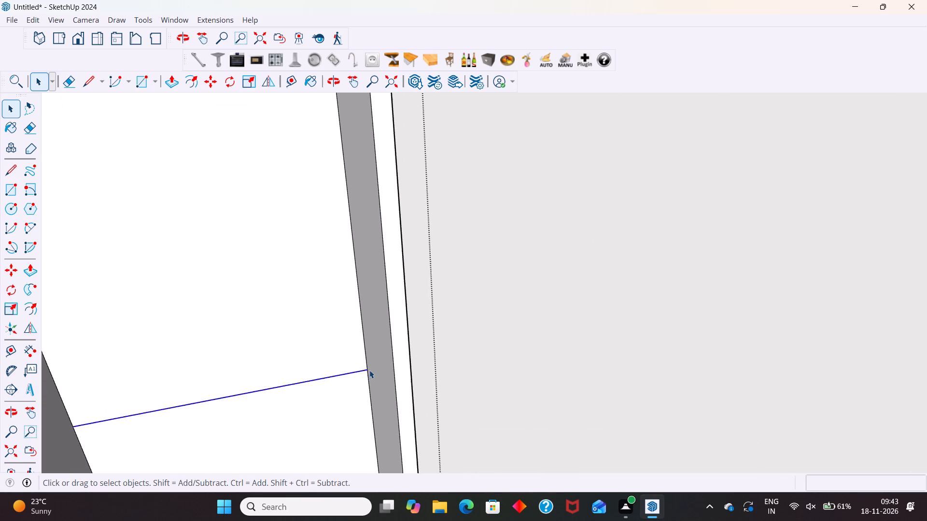
{"action": "key", "text": "m"}
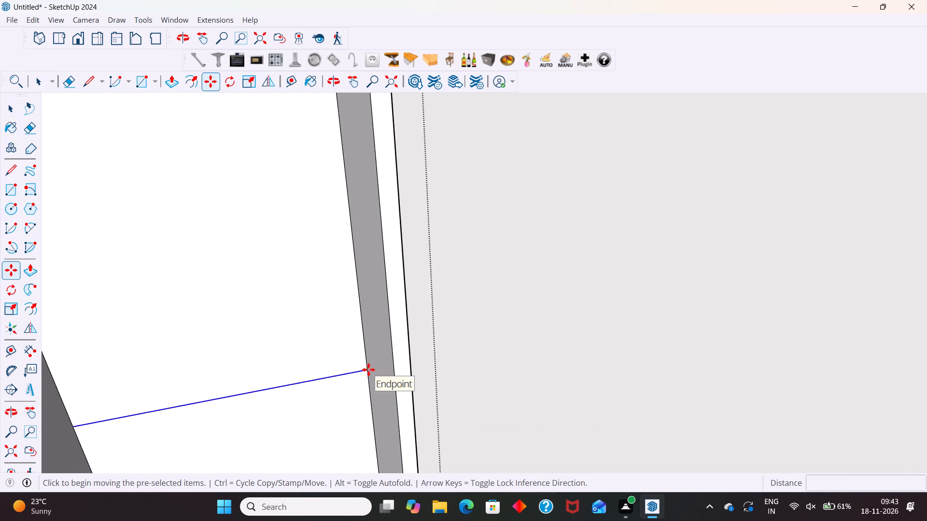
{"action": "left_click", "coordinate": [366, 370]}
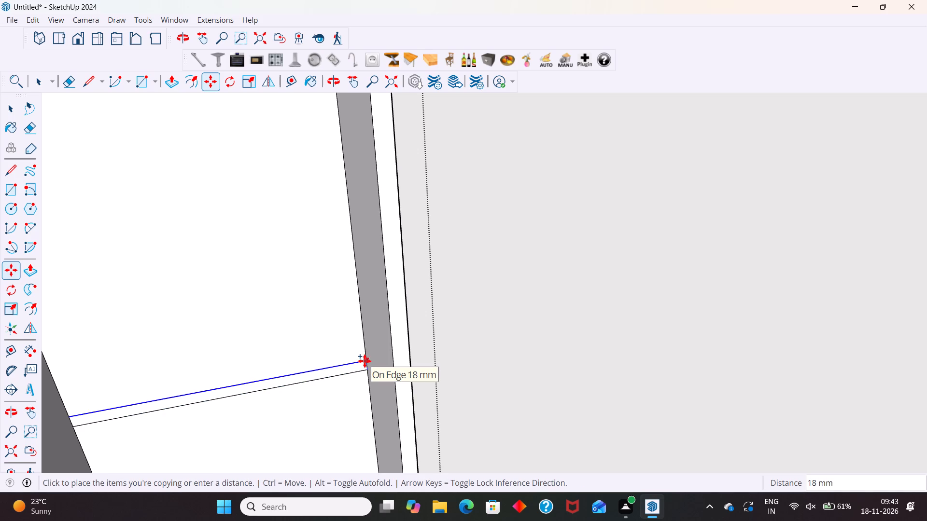
{"action": "key", "text": "9"}
{"action": "key", "text": "Return"}
Copy that upper line 18 mm downward and delete the second original division line between the two copies.
{"action": "scroll", "coordinate": [367, 370], "scroll_direction": "up", "scroll_amount": 4}
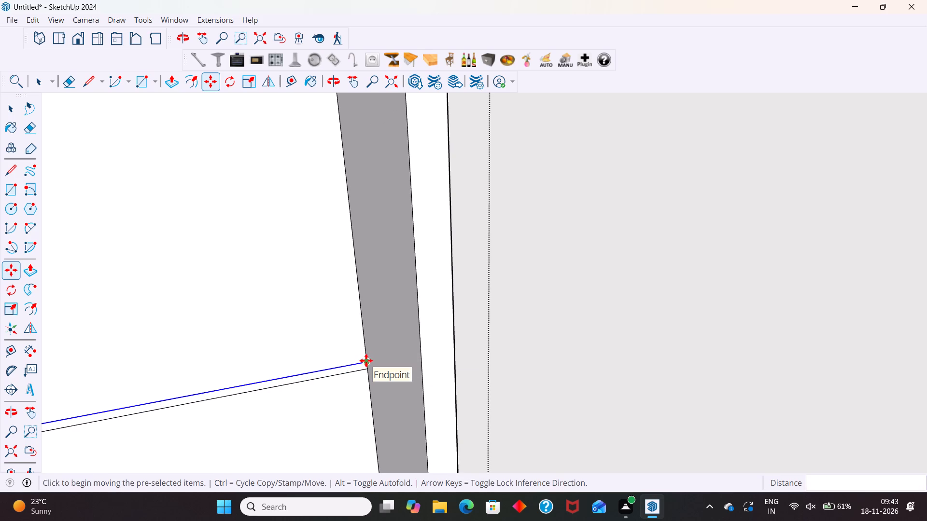
{"action": "left_click", "coordinate": [365, 360]}
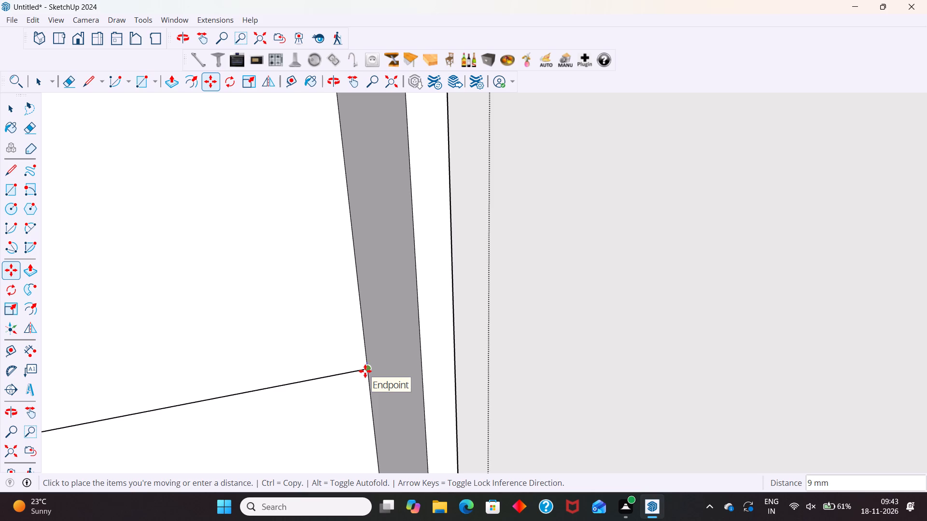
{"action": "key", "text": "1"}
{"action": "key", "text": "8"}
{"action": "key", "text": "Return"}
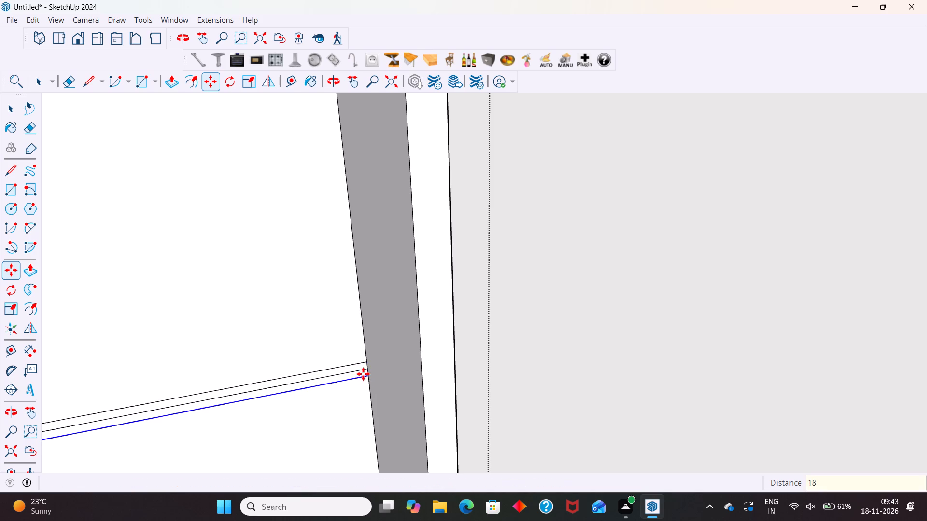
{"action": "key", "text": "space"}
{"action": "left_click", "coordinate": [357, 370]}
{"action": "key", "text": "Delete"}
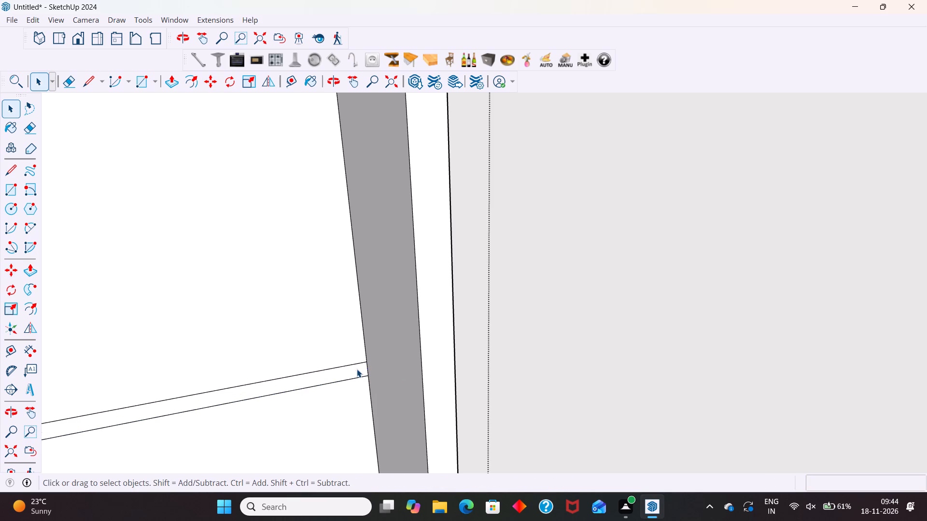
Copy the third division line from the top 9 mm upward along the column's back face.
{"action": "scroll", "coordinate": [371, 353], "scroll_direction": "down", "scroll_amount": 20}
{"action": "scroll", "coordinate": [371, 353], "scroll_direction": "down", "scroll_amount": 1}
{"action": "scroll", "coordinate": [349, 405], "scroll_direction": "up", "scroll_amount": 5}
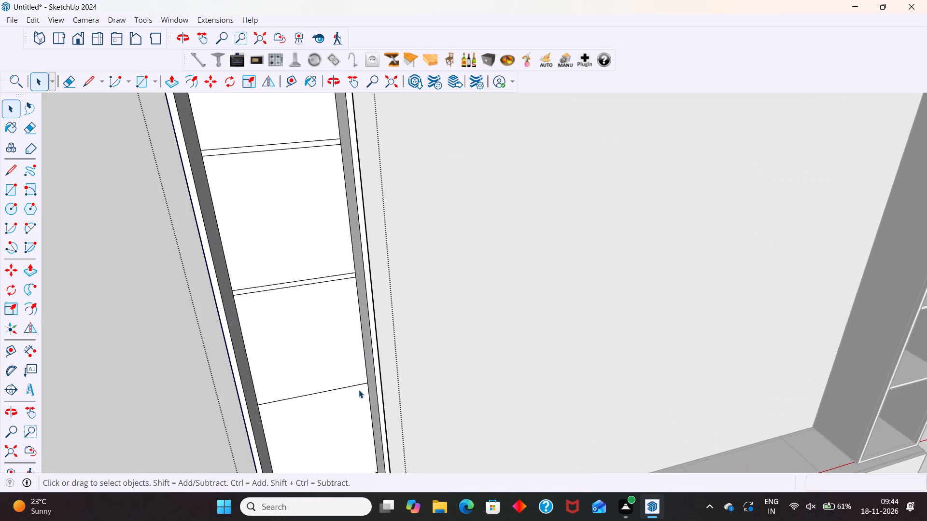
{"action": "scroll", "coordinate": [359, 390], "scroll_direction": "up", "scroll_amount": 6}
{"action": "left_click", "coordinate": [361, 384]}
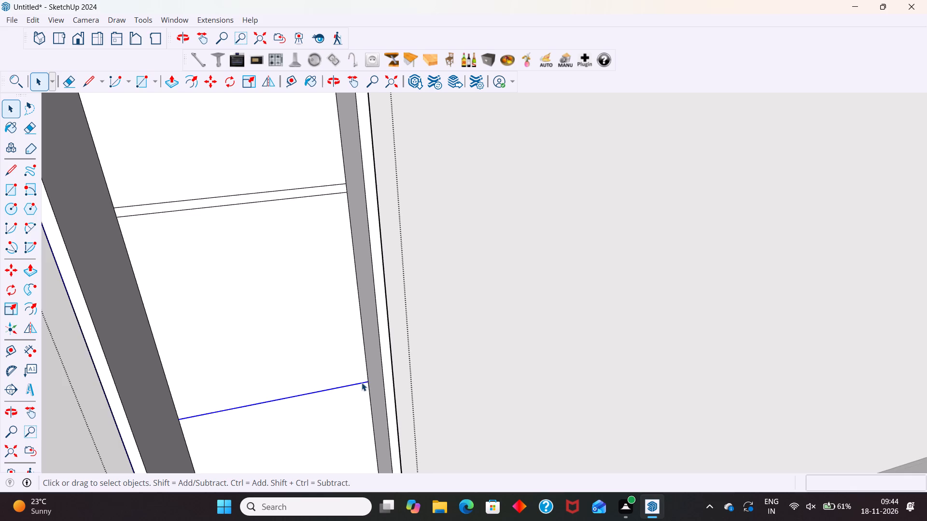
{"action": "scroll", "coordinate": [365, 381], "scroll_direction": "up", "scroll_amount": 4}
{"action": "scroll", "coordinate": [389, 359], "scroll_direction": "down", "scroll_amount": 2}
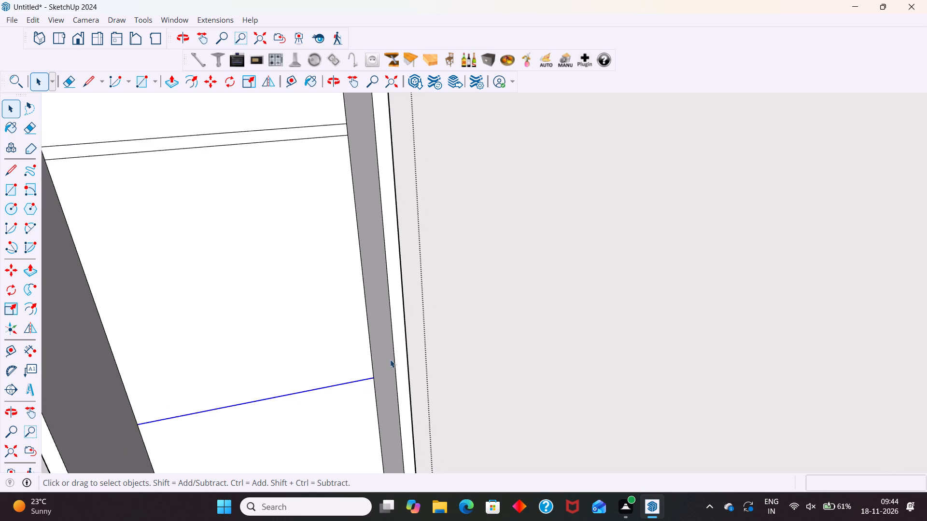
{"action": "scroll", "coordinate": [390, 359], "scroll_direction": "down", "scroll_amount": 3}
{"action": "key", "text": "m"}
{"action": "scroll", "coordinate": [379, 376], "scroll_direction": "up", "scroll_amount": 4}
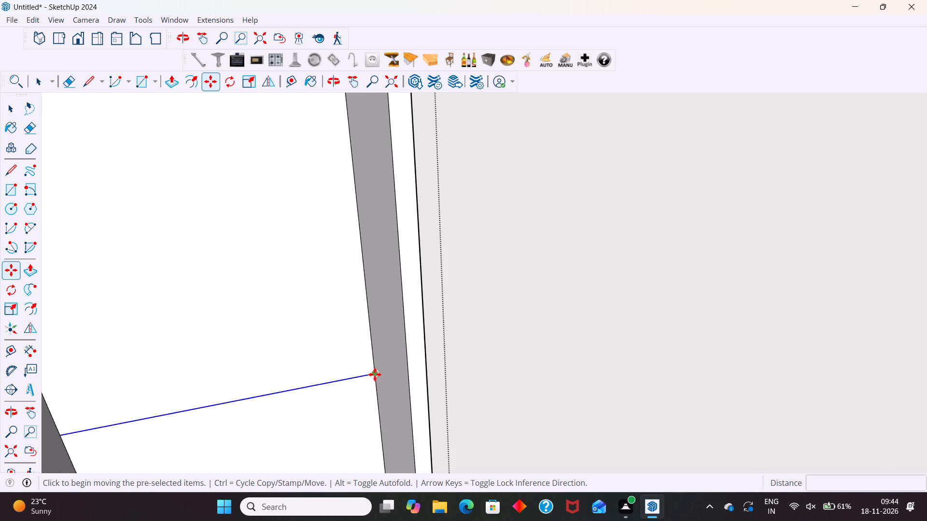
{"action": "left_click", "coordinate": [375, 374]}
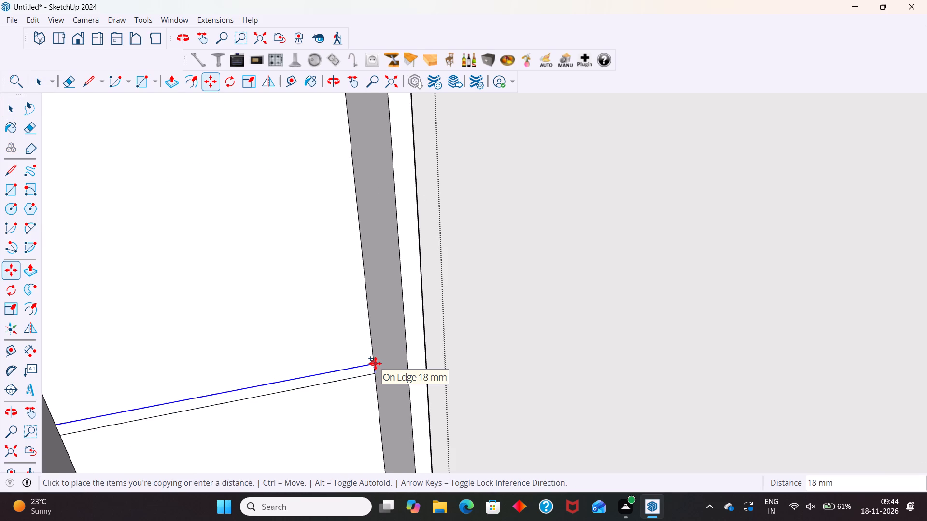
{"action": "key", "text": "9"}
{"action": "key", "text": "Return"}
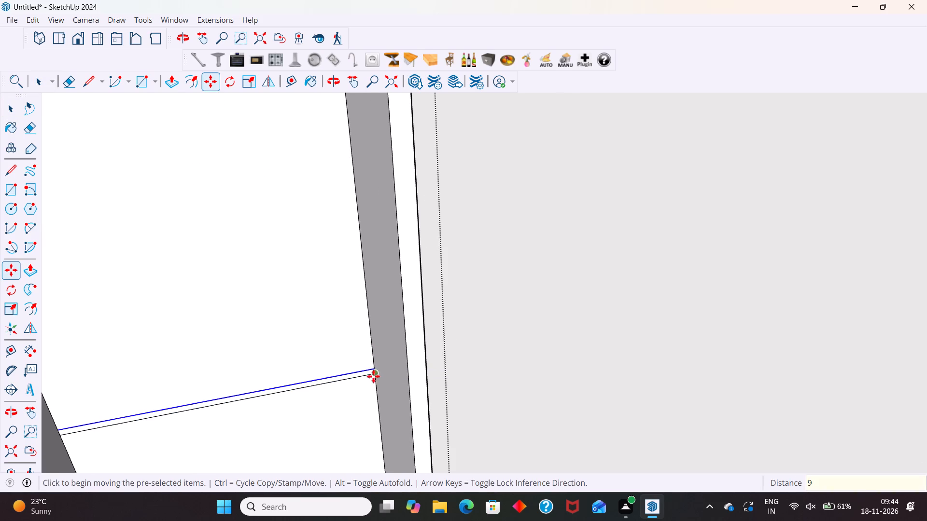
Copy that upper line 18 mm downward and delete the third original division line, leaving an 18 mm strip.
{"action": "scroll", "coordinate": [373, 376], "scroll_direction": "up", "scroll_amount": 9}
{"action": "left_click", "coordinate": [375, 358]}
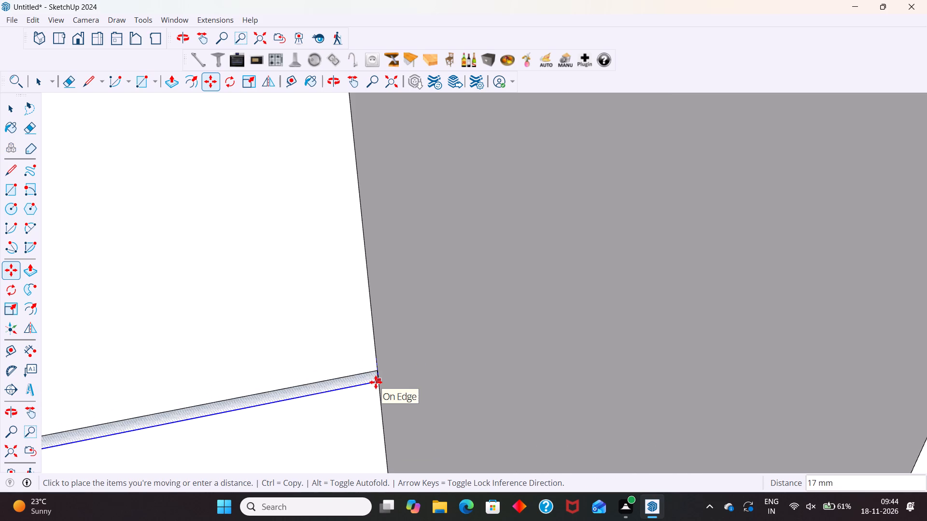
{"action": "type", "text": "18"}
{"action": "key", "text": "Return"}
{"action": "key", "text": "space"}
{"action": "left_click", "coordinate": [369, 373]}
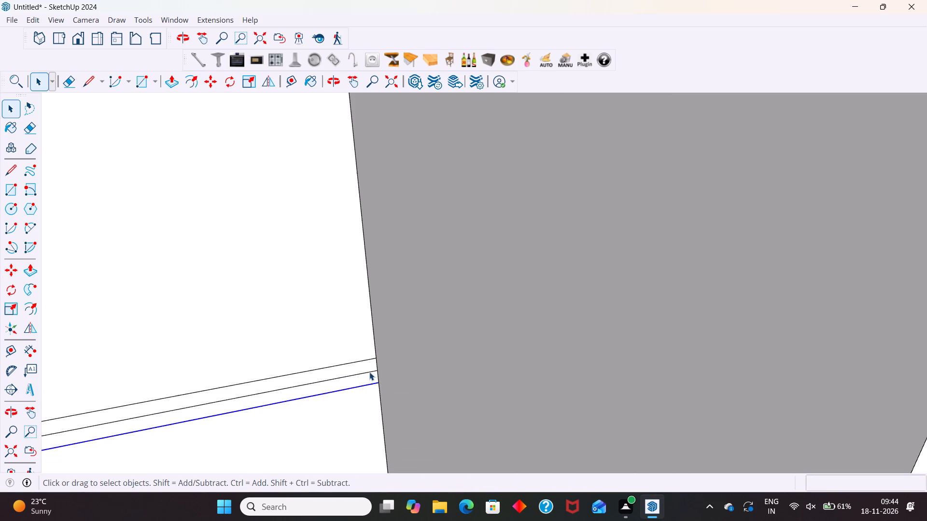
{"action": "key", "text": "Delete"}
Copy the lowest division line 9 mm upward along the column's back face.
{"action": "scroll", "coordinate": [421, 331], "scroll_direction": "down", "scroll_amount": 6}
{"action": "scroll", "coordinate": [334, 268], "scroll_direction": "down", "scroll_amount": 16}
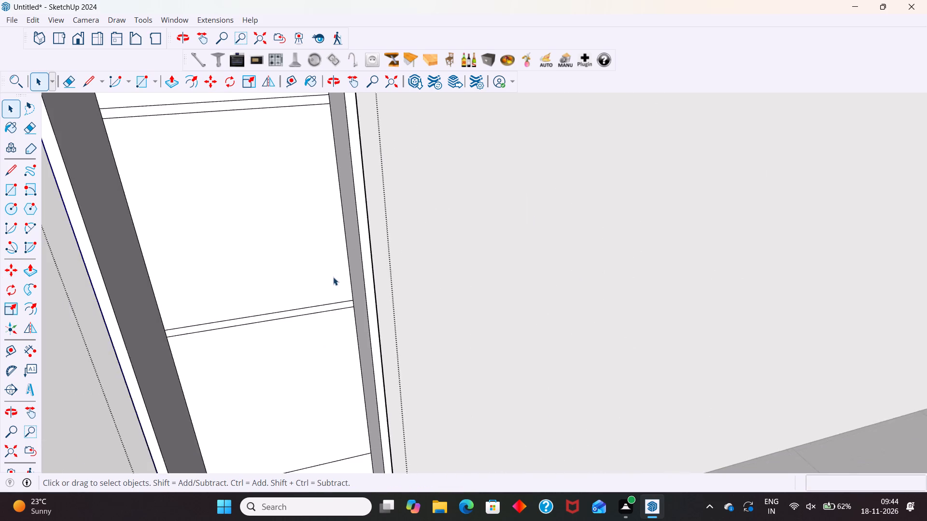
{"action": "scroll", "coordinate": [333, 277], "scroll_direction": "down", "scroll_amount": 4}
{"action": "scroll", "coordinate": [342, 394], "scroll_direction": "up", "scroll_amount": 5}
{"action": "left_click", "coordinate": [356, 367]}
{"action": "scroll", "coordinate": [362, 362], "scroll_direction": "up", "scroll_amount": 2}
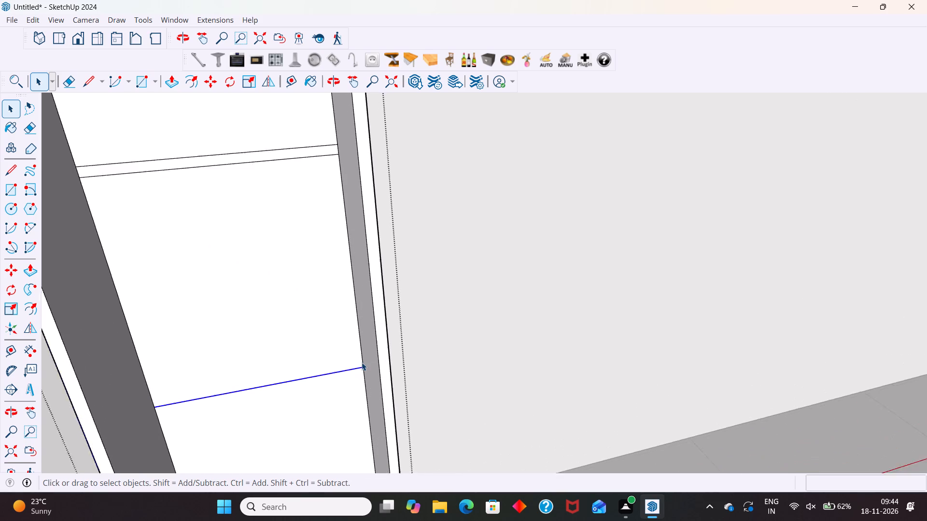
{"action": "scroll", "coordinate": [362, 362], "scroll_direction": "up", "scroll_amount": 5}
{"action": "key", "text": "m"}
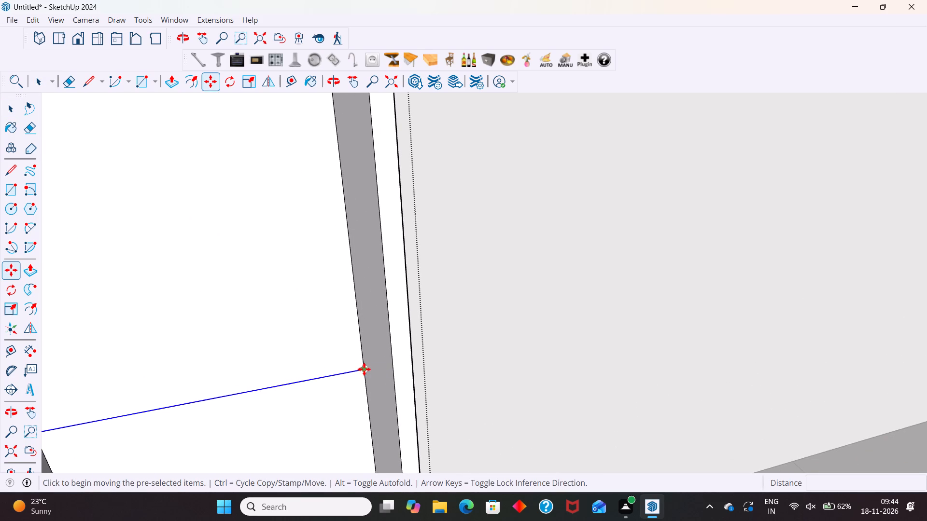
{"action": "left_click", "coordinate": [364, 369]}
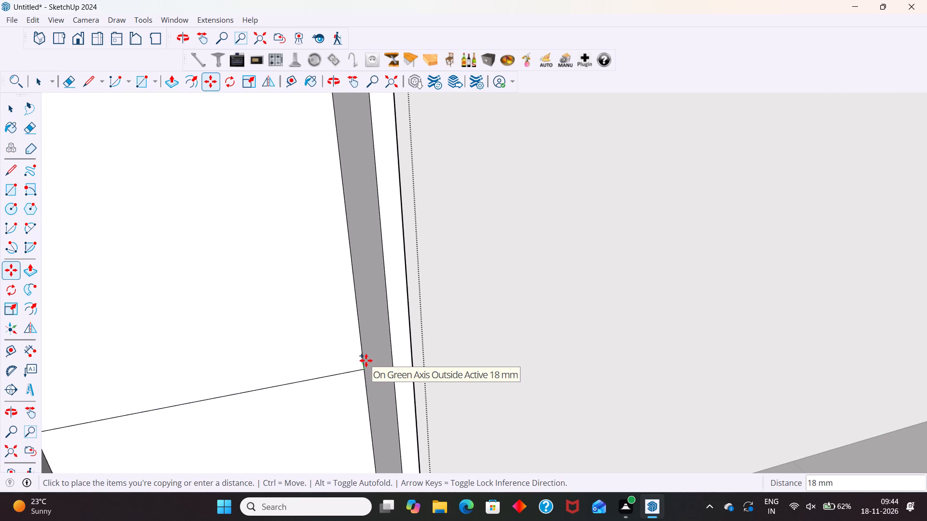
{"action": "key", "text": "9"}
{"action": "key", "text": "Return"}
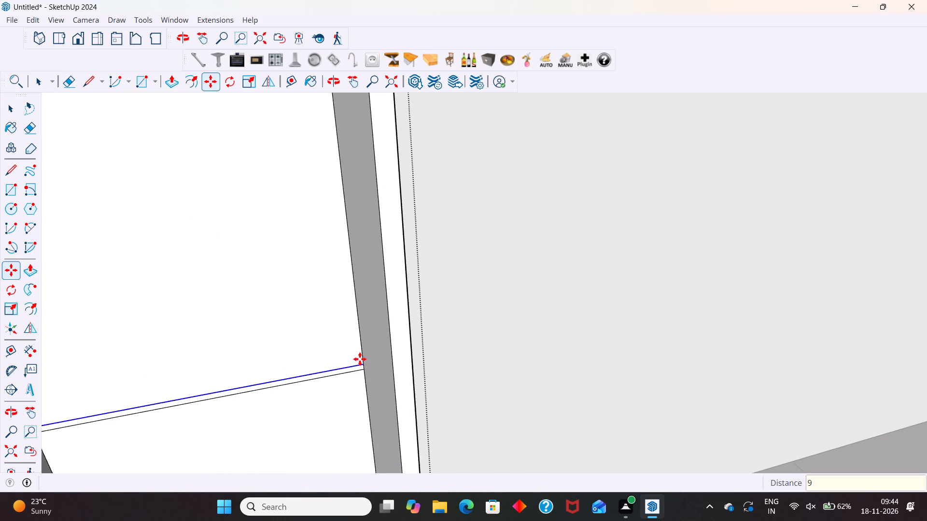
Copy that upper line 18 mm downward and delete the lowest original division line, leaving an 18 mm strip.
{"action": "scroll", "coordinate": [362, 370], "scroll_direction": "up", "scroll_amount": 4}
{"action": "left_click", "coordinate": [364, 361]}
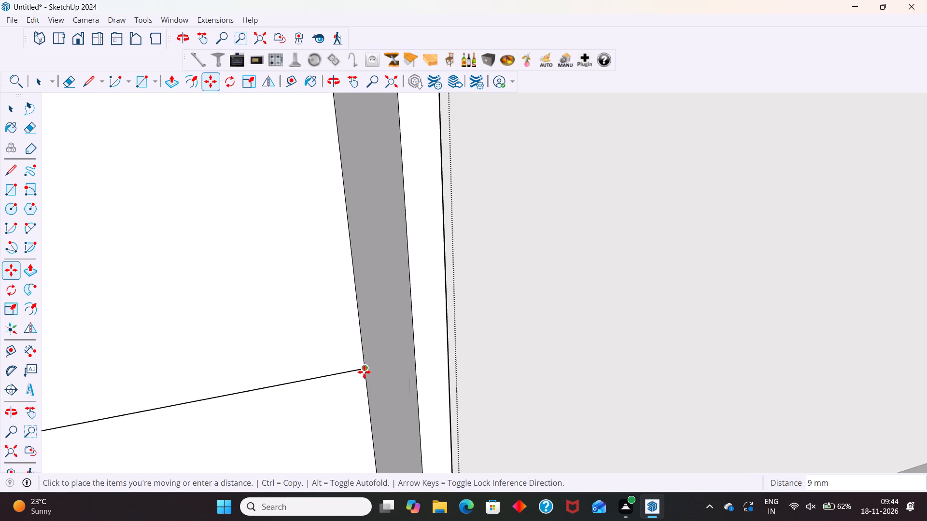
{"action": "key", "text": "1"}
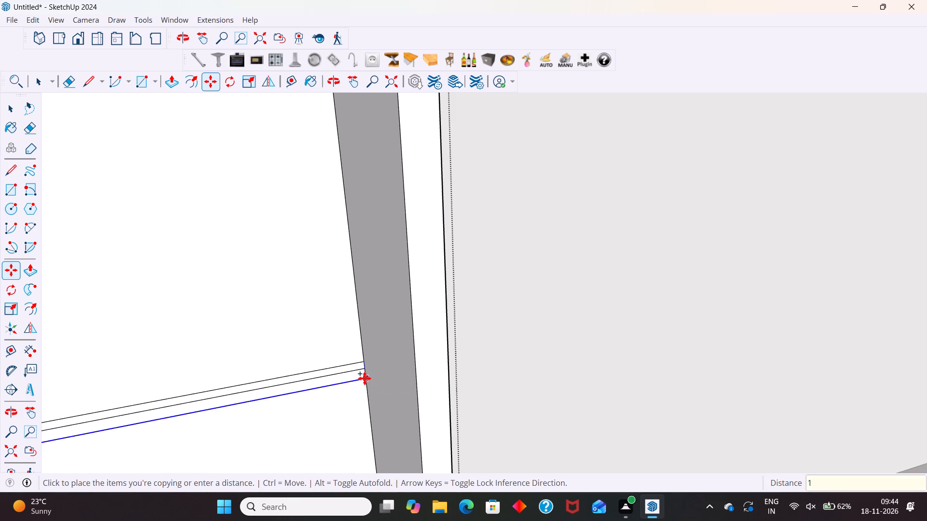
{"action": "key", "text": "8"}
{"action": "key", "text": "Return"}
{"action": "key", "text": "space"}
{"action": "left_click", "coordinate": [347, 370]}
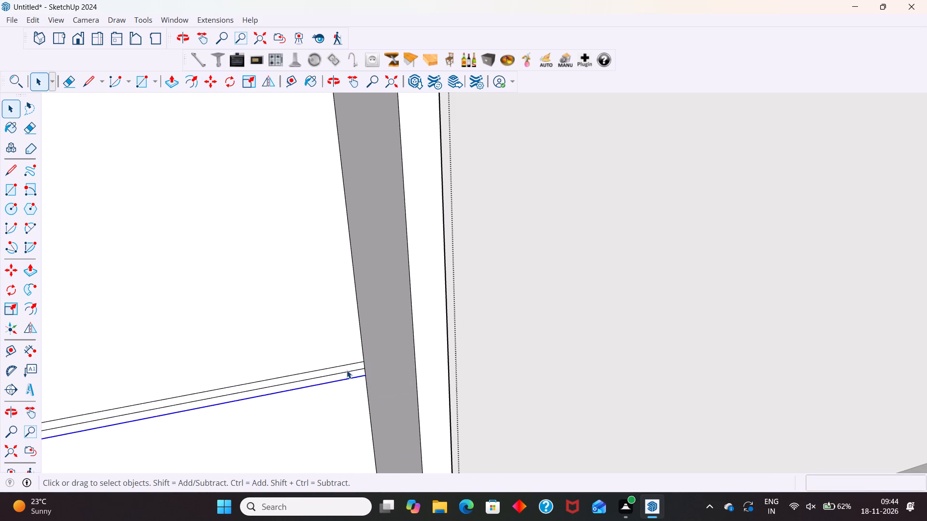
{"action": "key", "text": "Delete"}
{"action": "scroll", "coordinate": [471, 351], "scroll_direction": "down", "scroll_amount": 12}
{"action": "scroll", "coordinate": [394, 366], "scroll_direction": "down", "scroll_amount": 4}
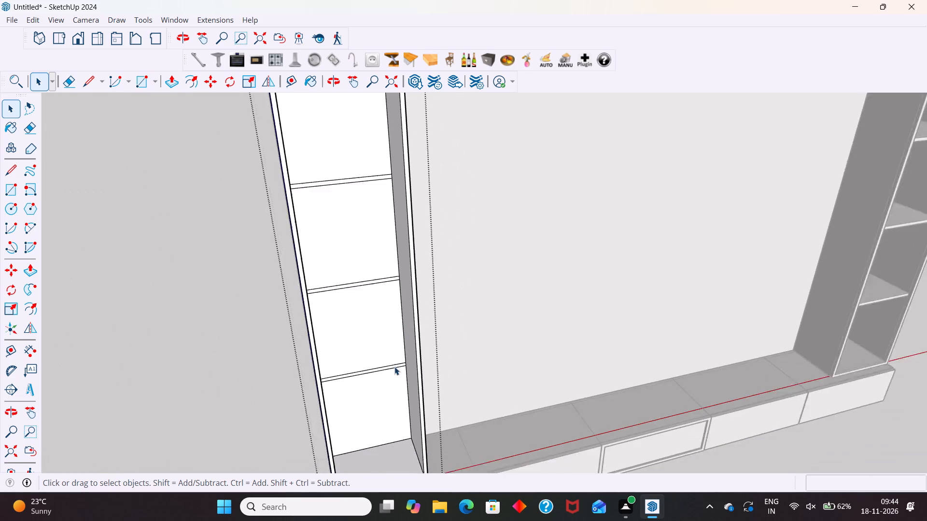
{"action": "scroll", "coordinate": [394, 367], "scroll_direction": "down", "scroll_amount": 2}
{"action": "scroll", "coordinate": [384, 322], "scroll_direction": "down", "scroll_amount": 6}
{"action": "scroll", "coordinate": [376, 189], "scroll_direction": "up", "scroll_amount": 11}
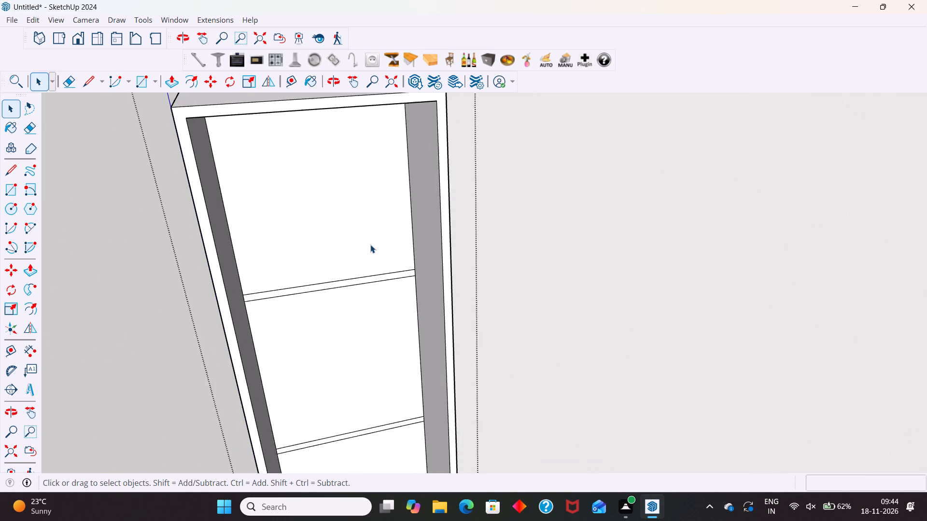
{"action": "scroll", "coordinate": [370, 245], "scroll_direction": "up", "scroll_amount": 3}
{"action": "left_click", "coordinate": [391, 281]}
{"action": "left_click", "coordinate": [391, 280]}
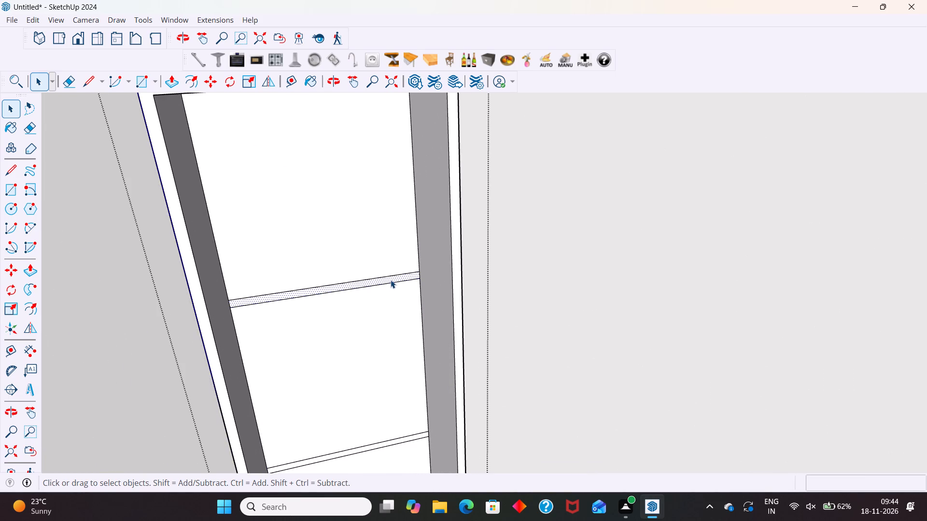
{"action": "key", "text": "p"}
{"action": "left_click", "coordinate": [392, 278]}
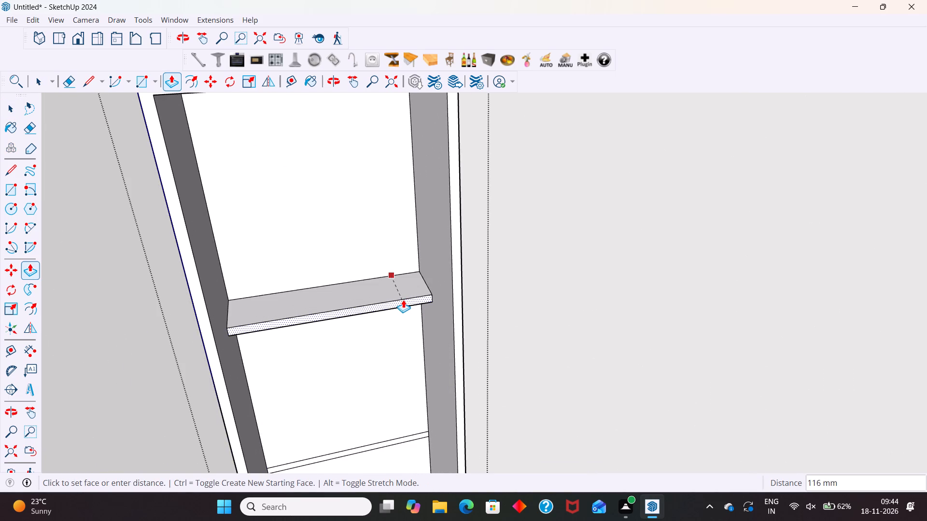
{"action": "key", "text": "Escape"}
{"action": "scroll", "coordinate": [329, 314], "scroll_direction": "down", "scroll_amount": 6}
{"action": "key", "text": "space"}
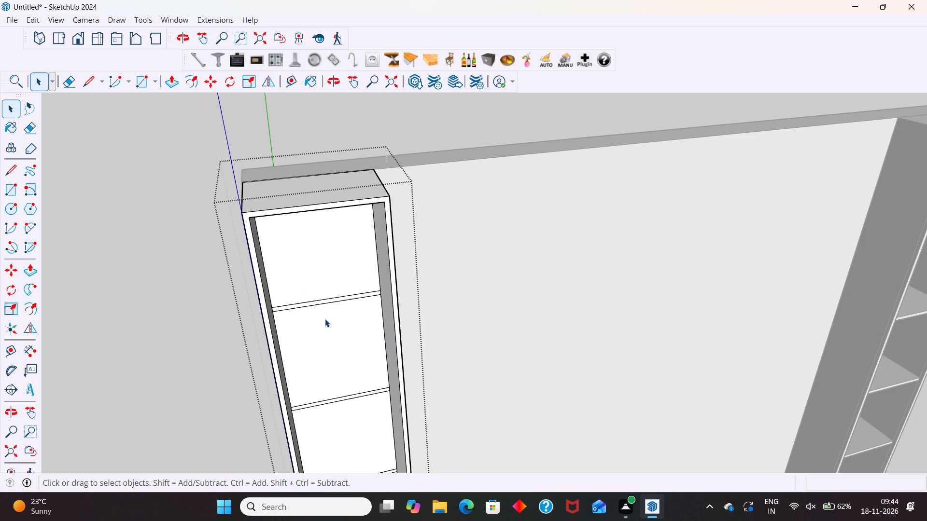
Push/Pull the column's front frame face 18 mm outward.
{"action": "scroll", "coordinate": [369, 212], "scroll_direction": "up", "scroll_amount": 3}
{"action": "left_click", "coordinate": [387, 195]}
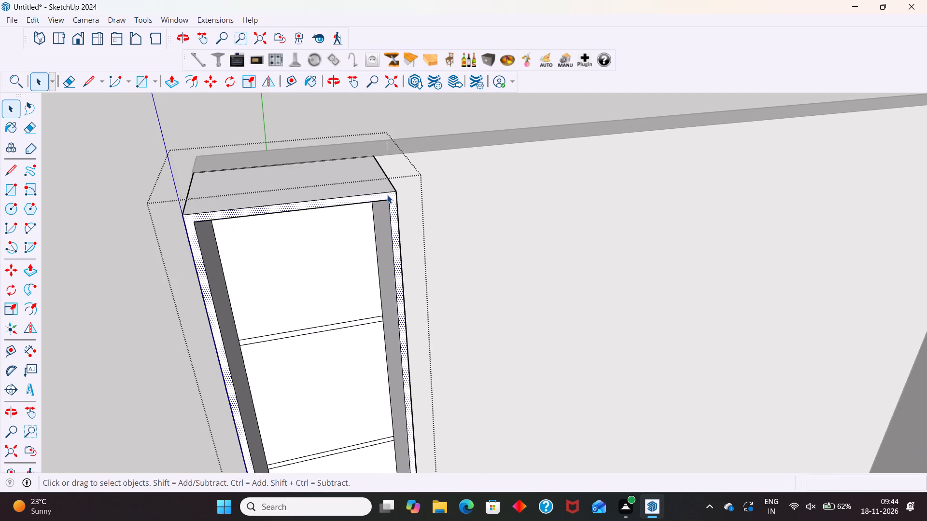
{"action": "key", "text": "p"}
{"action": "left_click", "coordinate": [389, 193]}
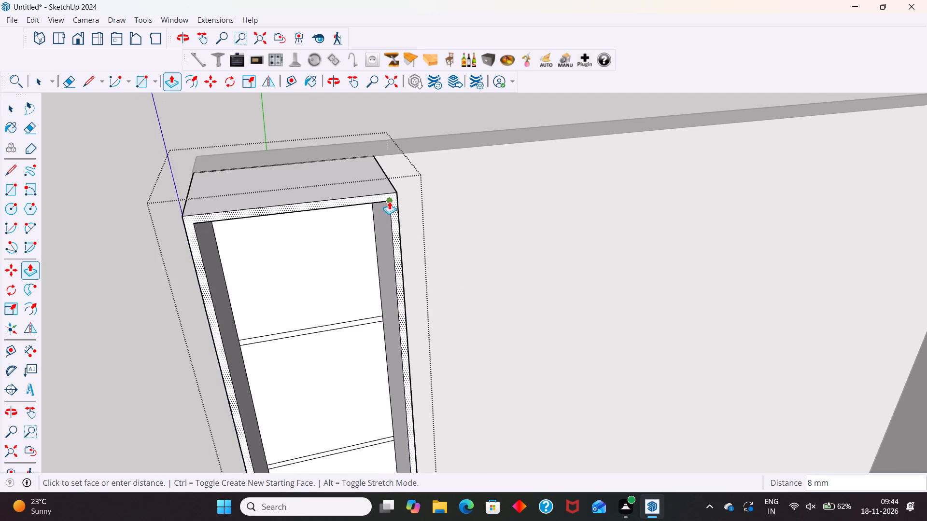
{"action": "type", "text": "18"}
{"action": "key", "text": "Return"}
{"action": "key", "text": "space"}
Push/Pull the column's topmost 18 mm shelf strip 282 mm forward from the back face.
{"action": "scroll", "coordinate": [355, 202], "scroll_direction": "down", "scroll_amount": 4}
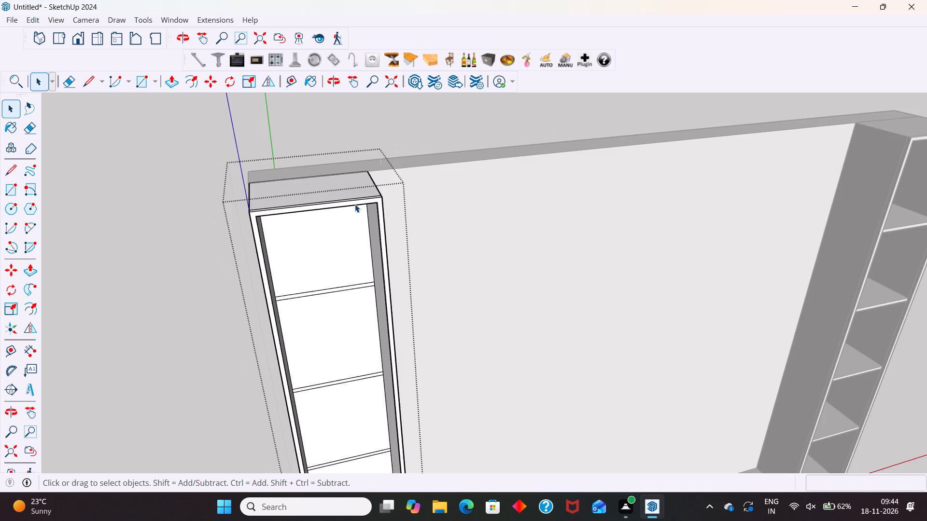
{"action": "scroll", "coordinate": [355, 204], "scroll_direction": "down", "scroll_amount": 6}
{"action": "scroll", "coordinate": [370, 255], "scroll_direction": "up", "scroll_amount": 10}
{"action": "left_click", "coordinate": [363, 259]}
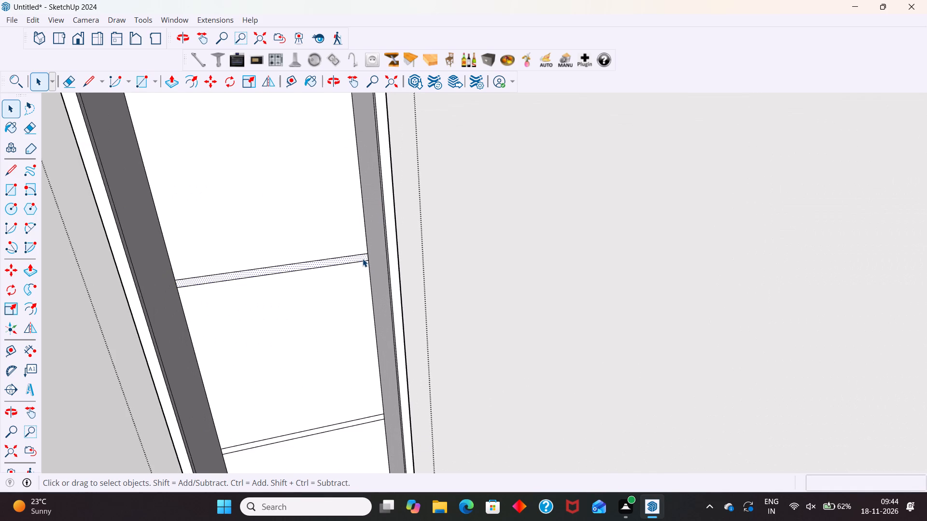
{"action": "key", "text": "p"}
{"action": "left_click", "coordinate": [362, 258]}
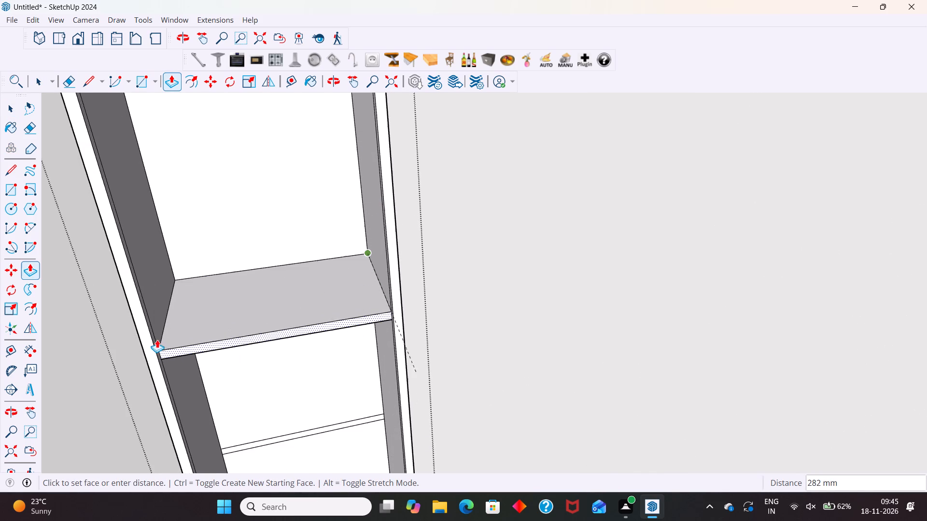
{"action": "middle_click_drag", "start_coordinate": [165, 341], "coordinate": [3, 370]}
{"action": "scroll", "coordinate": [140, 232], "scroll_direction": "up", "scroll_amount": 3}
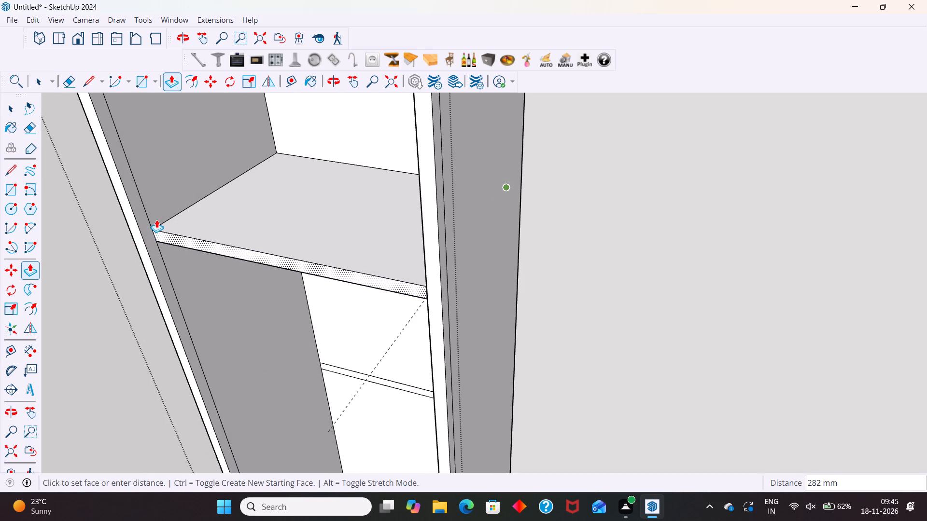
{"action": "left_click", "coordinate": [156, 225]}
Push/Pull the column's second shelf strip from the top 282 mm forward.
{"action": "scroll", "coordinate": [258, 249], "scroll_direction": "down", "scroll_amount": 12}
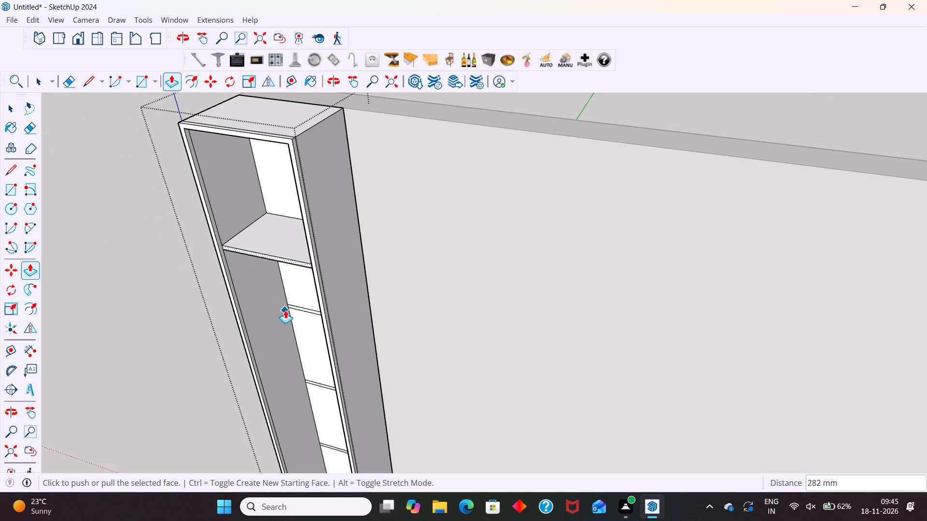
{"action": "middle_click_drag", "start_coordinate": [294, 322], "coordinate": [359, 317]}
{"action": "scroll", "coordinate": [292, 341], "scroll_direction": "up", "scroll_amount": 6}
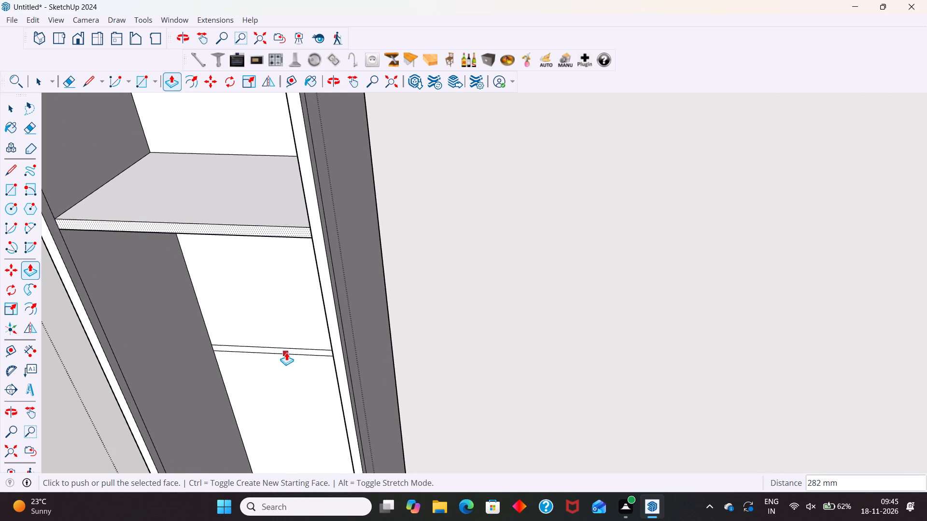
{"action": "key", "text": "Escape"}
{"action": "left_click_drag", "start_coordinate": [283, 349], "coordinate": [281, 353]}
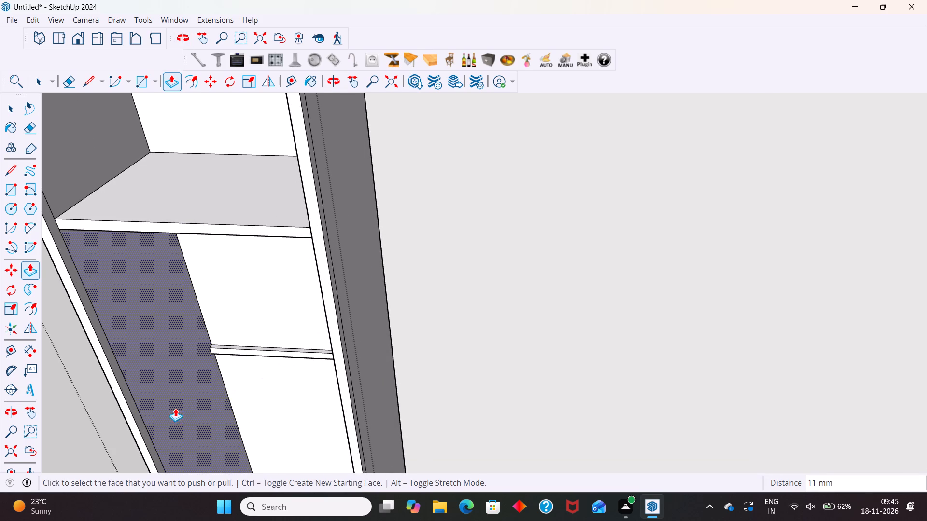
{"action": "key", "text": "ctrl+z"}
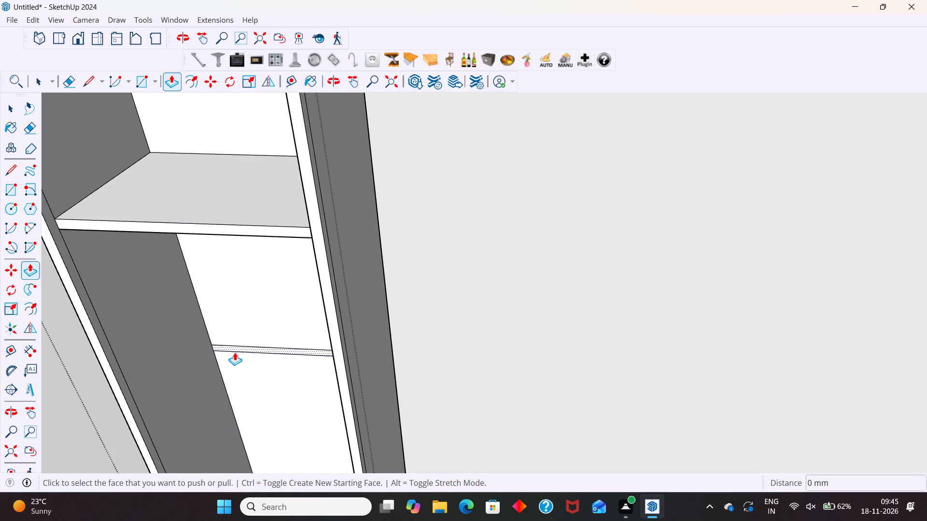
{"action": "left_click", "coordinate": [235, 352]}
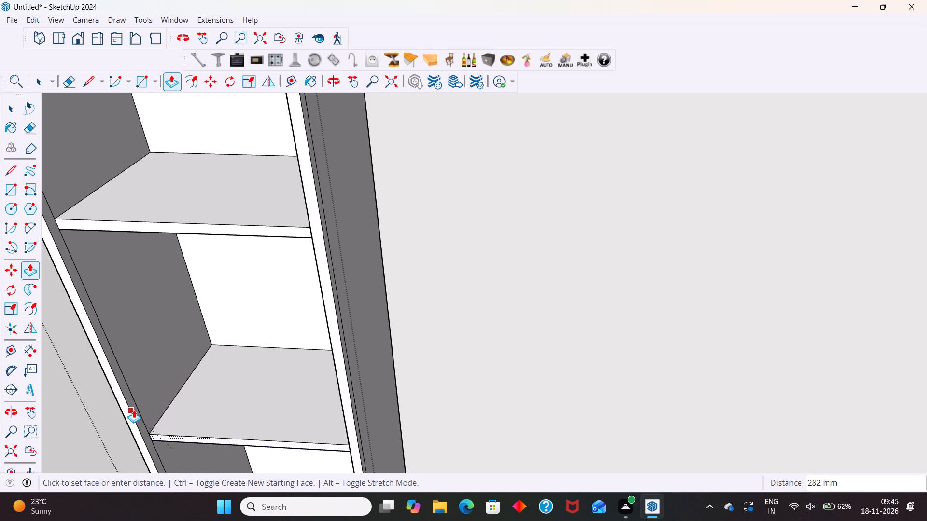
{"action": "left_click", "coordinate": [134, 410]}
Push/Pull the column's third shelf strip from the top 282 mm forward.
{"action": "scroll", "coordinate": [230, 315], "scroll_direction": "down", "scroll_amount": 13}
{"action": "middle_click_drag", "start_coordinate": [227, 354], "coordinate": [271, 264]}
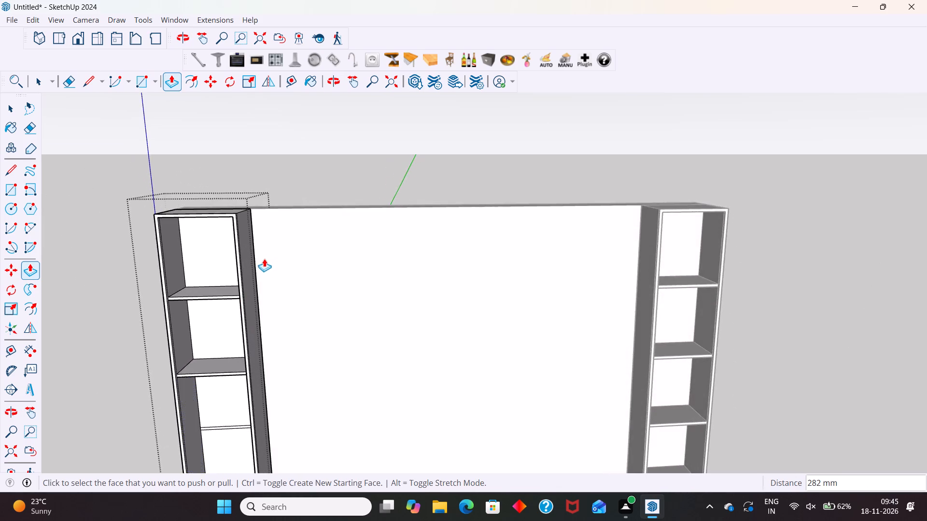
{"action": "scroll", "coordinate": [264, 258], "scroll_direction": "down", "scroll_amount": 7}
{"action": "scroll", "coordinate": [237, 369], "scroll_direction": "up", "scroll_amount": 5}
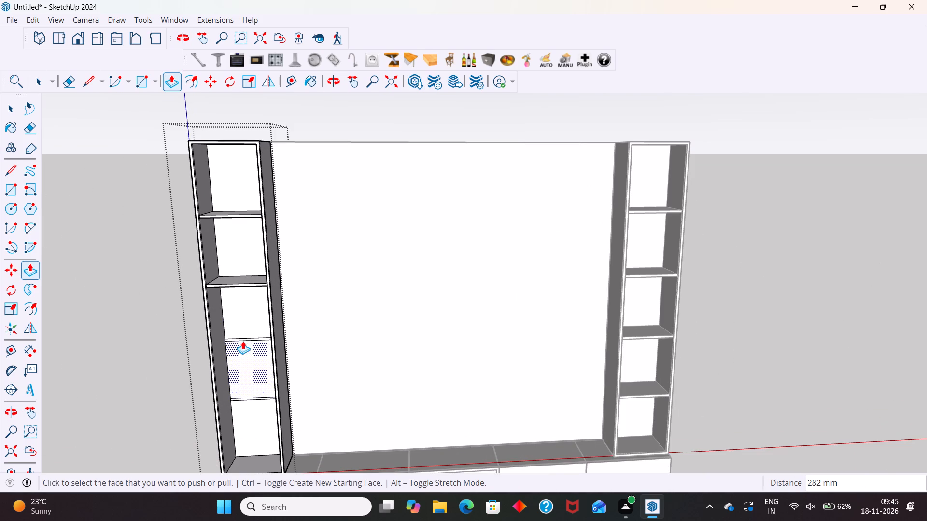
{"action": "scroll", "coordinate": [244, 335], "scroll_direction": "up", "scroll_amount": 5}
{"action": "left_click", "coordinate": [234, 344]}
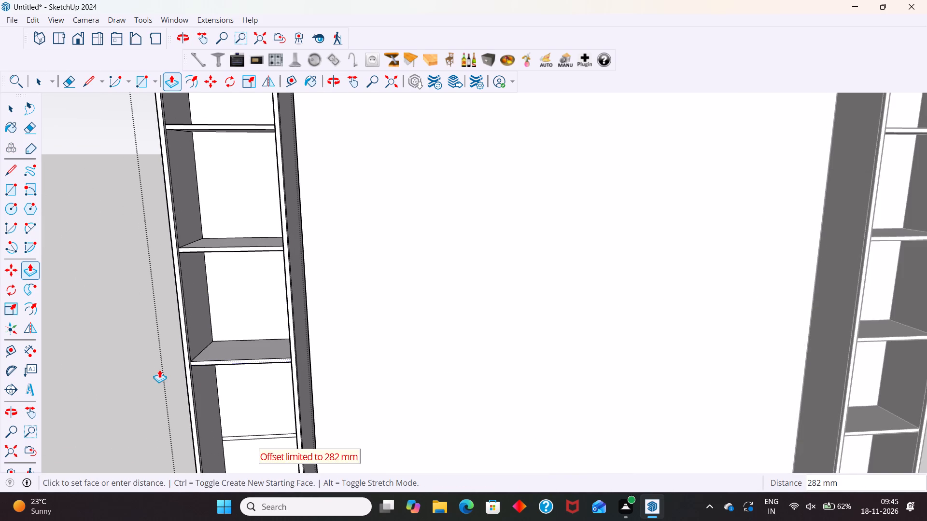
{"action": "left_click", "coordinate": [159, 370]}
Push/Pull the column's lowest shelf strip 282 mm forward and finish editing the column.
{"action": "scroll", "coordinate": [276, 288], "scroll_direction": "down", "scroll_amount": 7}
{"action": "scroll", "coordinate": [271, 367], "scroll_direction": "up", "scroll_amount": 5}
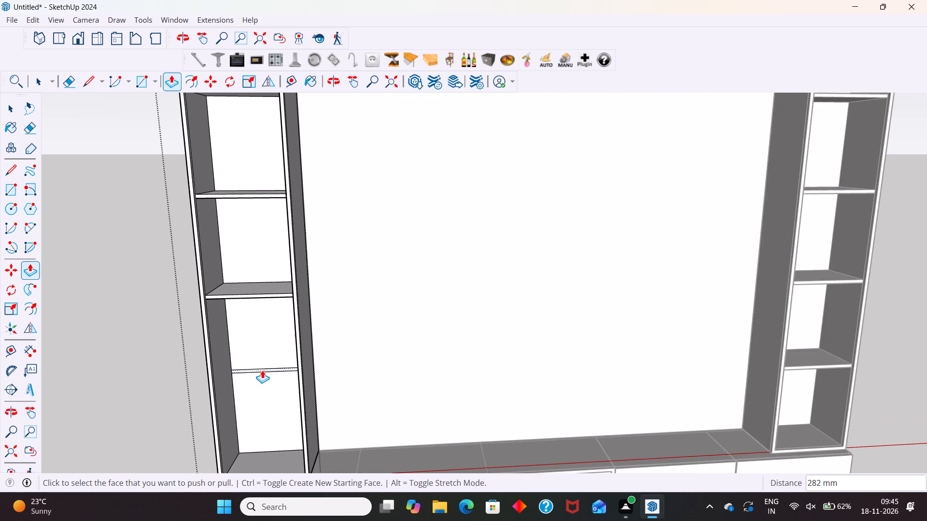
{"action": "scroll", "coordinate": [262, 370], "scroll_direction": "up", "scroll_amount": 4}
{"action": "left_click", "coordinate": [261, 370]}
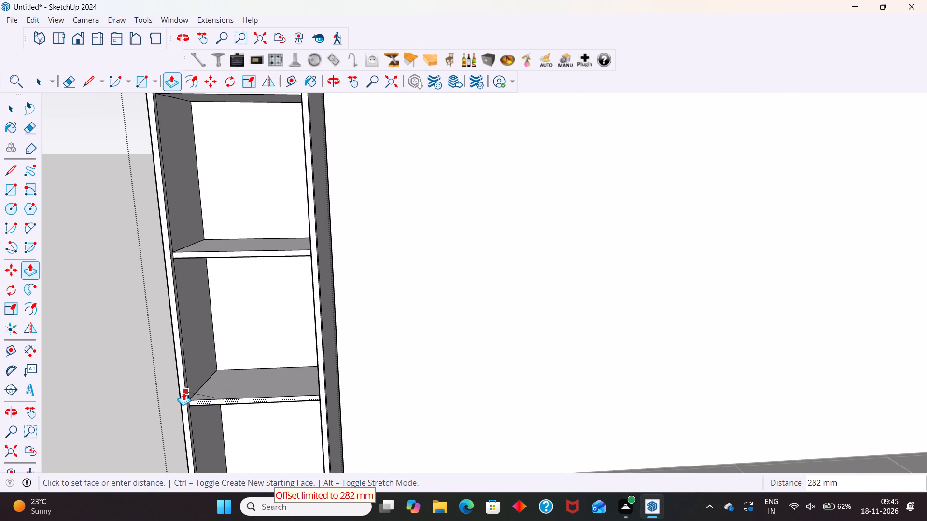
{"action": "left_click", "coordinate": [183, 392]}
{"action": "key", "text": "space"}
{"action": "scroll", "coordinate": [278, 304], "scroll_direction": "down", "scroll_amount": 13}
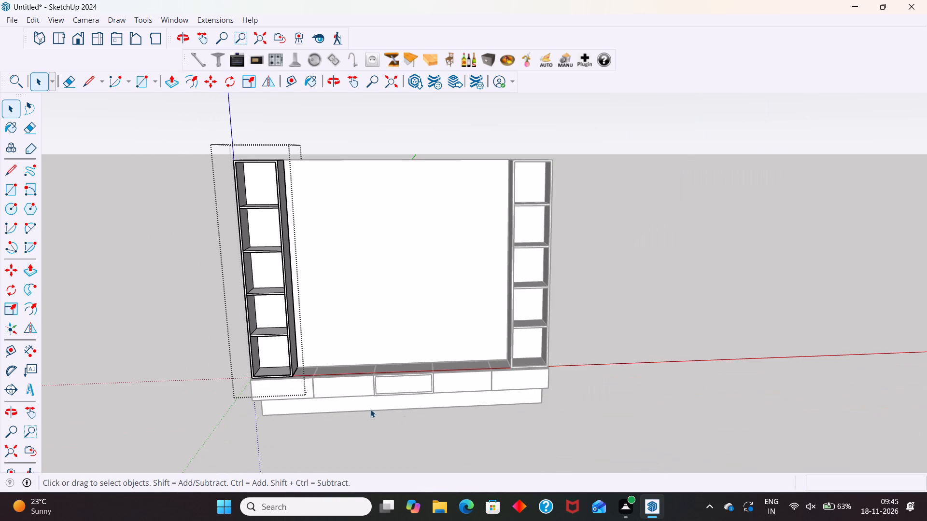
{"action": "left_click", "coordinate": [416, 417]}
Examine the wall unit with both shelved columns from several angles.
{"action": "scroll", "coordinate": [293, 342], "scroll_direction": "down", "scroll_amount": 6}
{"action": "scroll", "coordinate": [319, 215], "scroll_direction": "up", "scroll_amount": 5}
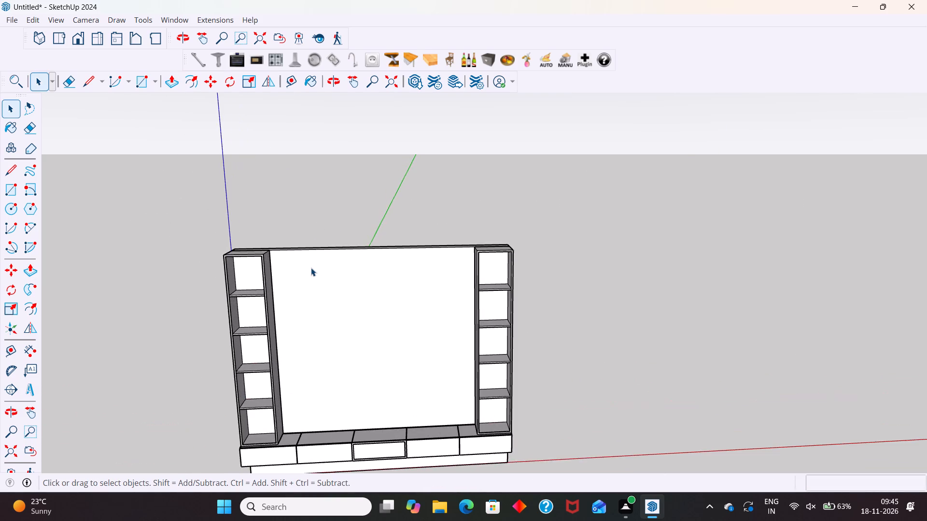
{"action": "middle_click_drag", "start_coordinate": [311, 269], "coordinate": [378, 329]}
{"action": "scroll", "coordinate": [483, 239], "scroll_direction": "up", "scroll_amount": 1}
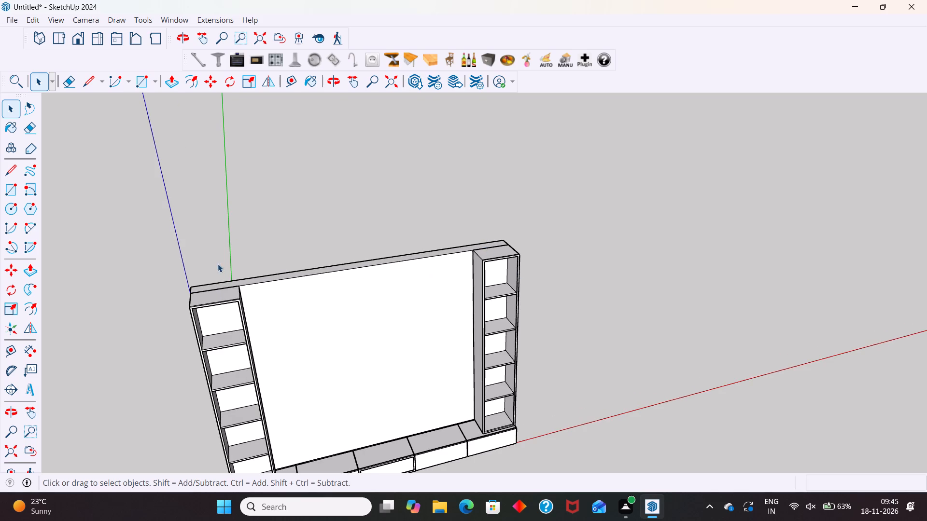
{"action": "middle_click_drag", "start_coordinate": [231, 273], "coordinate": [93, 317]}
{"action": "scroll", "coordinate": [348, 254], "scroll_direction": "down", "scroll_amount": 5}
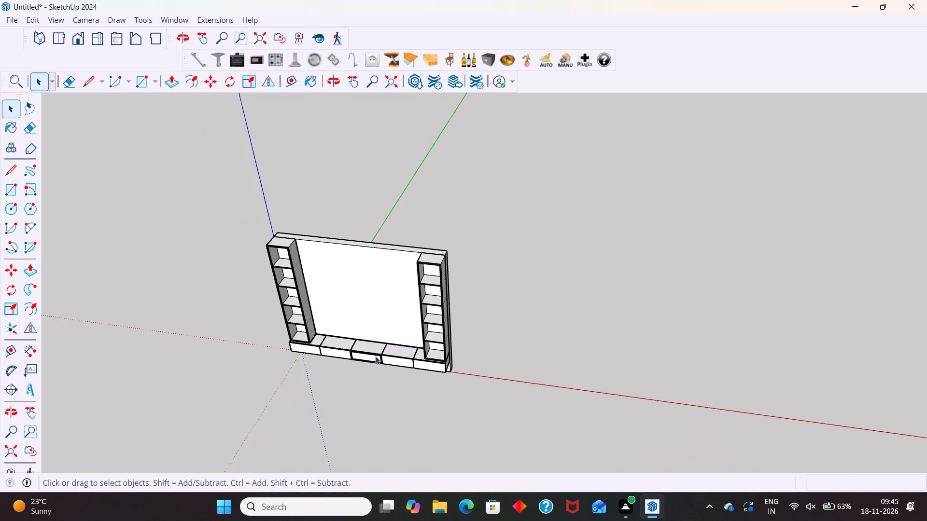
{"action": "middle_click_drag", "start_coordinate": [384, 354], "coordinate": [450, 347]}
{"action": "scroll", "coordinate": [421, 287], "scroll_direction": "up", "scroll_amount": 6}
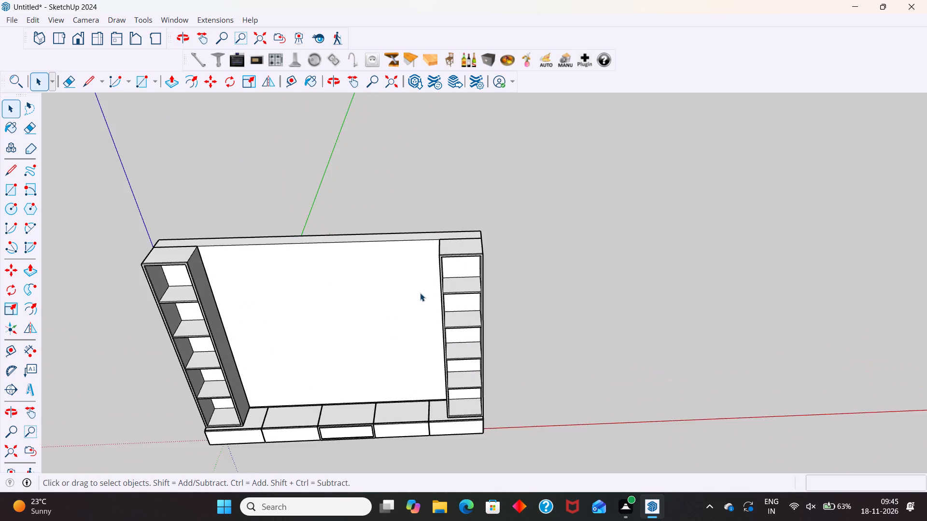
{"action": "middle_click_drag", "start_coordinate": [422, 294], "coordinate": [472, 226]}
{"action": "scroll", "coordinate": [462, 207], "scroll_direction": "up", "scroll_amount": 3}
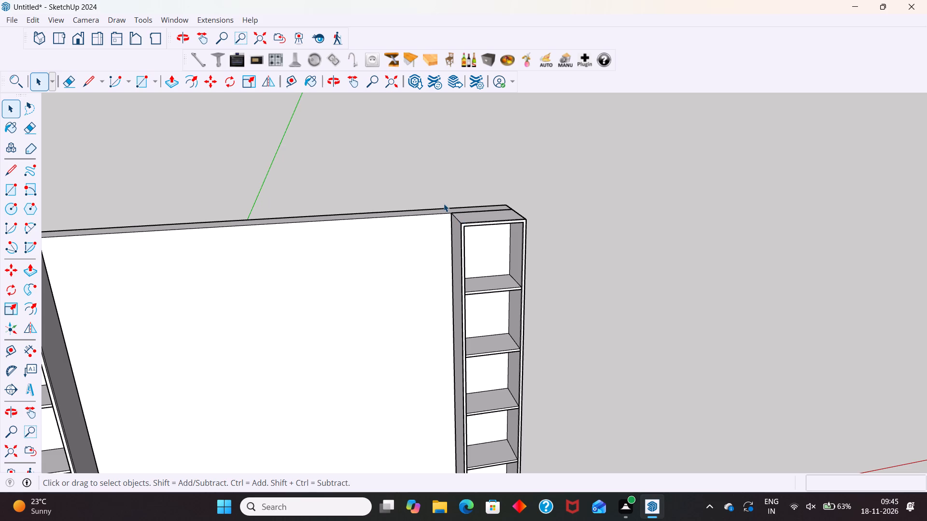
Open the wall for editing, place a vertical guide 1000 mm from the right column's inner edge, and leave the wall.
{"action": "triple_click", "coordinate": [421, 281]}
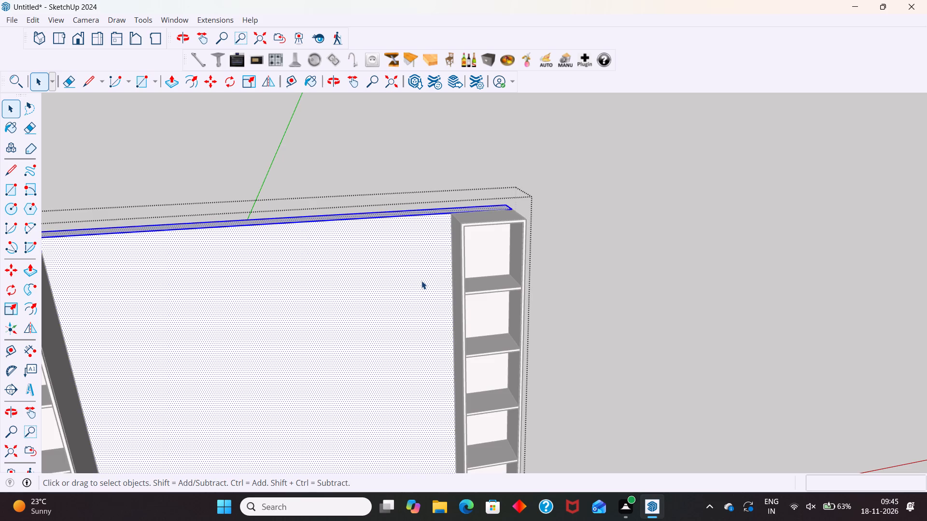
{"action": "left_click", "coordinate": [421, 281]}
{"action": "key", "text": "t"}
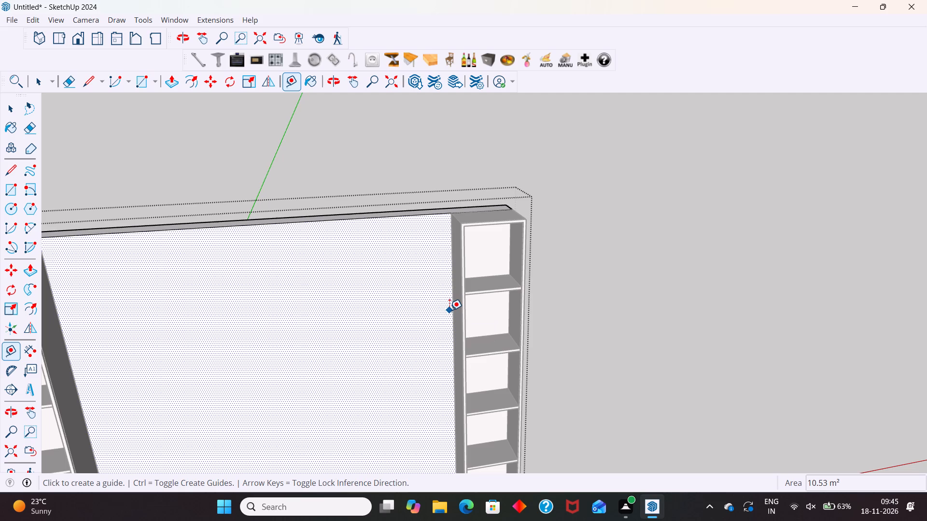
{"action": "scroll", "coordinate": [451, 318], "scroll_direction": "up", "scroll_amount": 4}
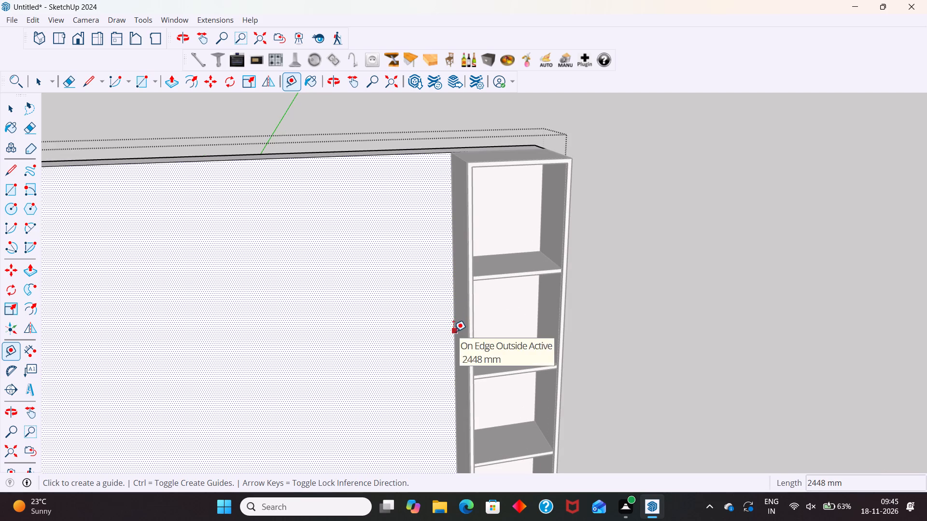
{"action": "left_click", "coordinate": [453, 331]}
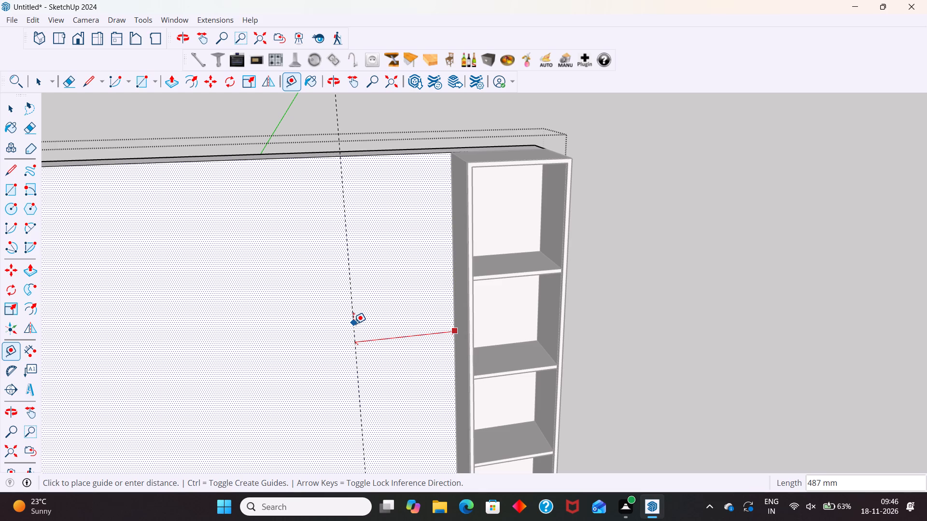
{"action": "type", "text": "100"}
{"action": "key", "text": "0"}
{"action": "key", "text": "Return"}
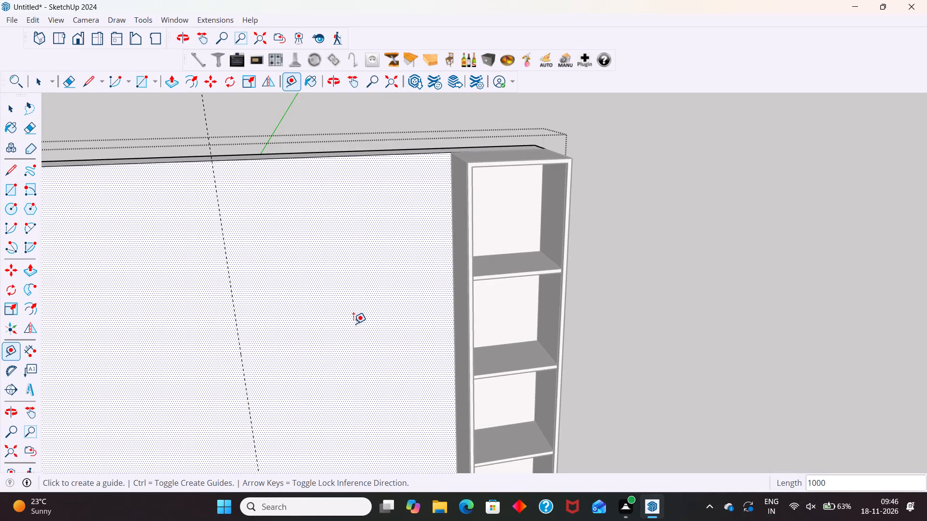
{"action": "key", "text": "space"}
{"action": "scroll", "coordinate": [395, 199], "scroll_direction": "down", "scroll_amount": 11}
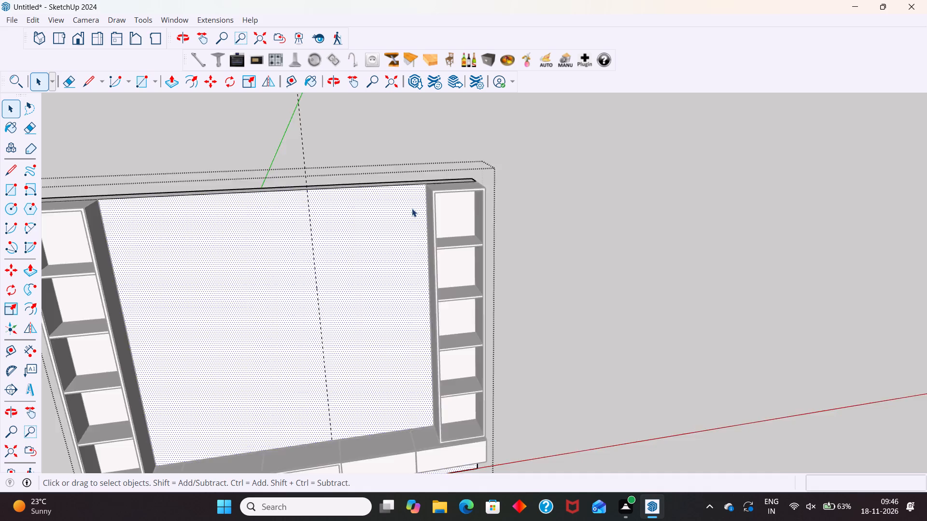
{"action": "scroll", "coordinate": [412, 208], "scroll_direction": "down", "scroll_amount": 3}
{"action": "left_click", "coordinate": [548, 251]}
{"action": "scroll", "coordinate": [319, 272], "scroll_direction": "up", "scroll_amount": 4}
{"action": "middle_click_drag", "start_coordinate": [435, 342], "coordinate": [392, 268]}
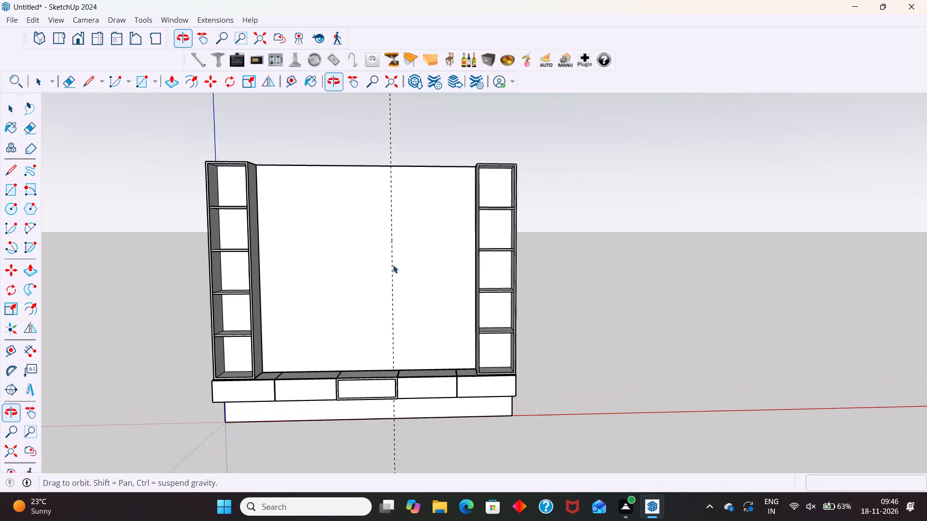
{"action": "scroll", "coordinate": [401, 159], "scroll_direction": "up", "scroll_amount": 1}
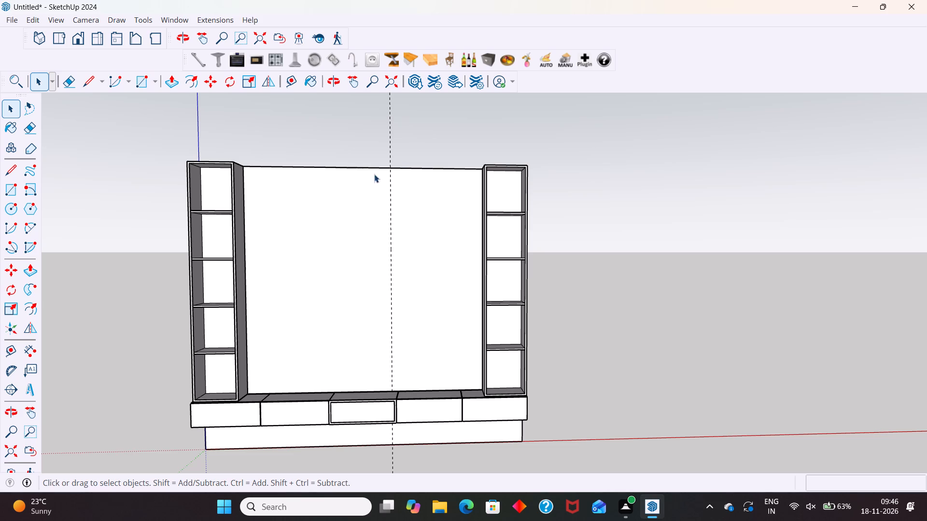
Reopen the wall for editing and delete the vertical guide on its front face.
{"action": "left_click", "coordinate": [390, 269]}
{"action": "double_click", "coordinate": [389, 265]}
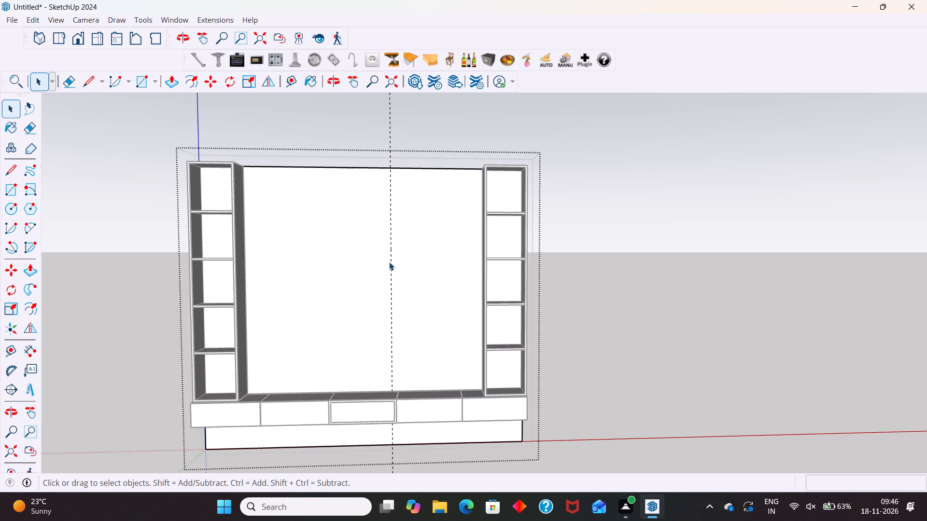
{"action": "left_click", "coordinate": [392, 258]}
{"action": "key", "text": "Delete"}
Place a vertical guide on the wall face 800 mm from the right column's inner edge.
{"action": "key", "text": "t"}
{"action": "middle_click_drag", "start_coordinate": [393, 263], "coordinate": [473, 351]}
{"action": "scroll", "coordinate": [493, 227], "scroll_direction": "up", "scroll_amount": 4}
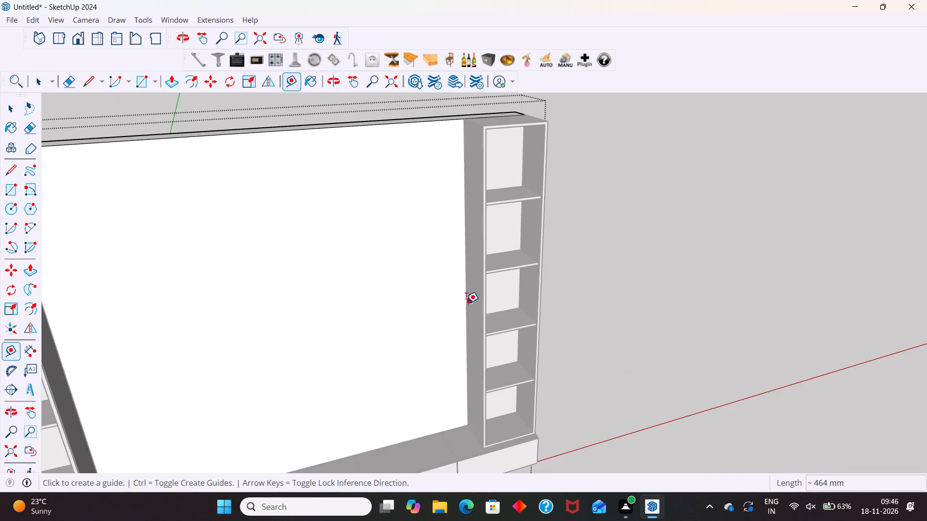
{"action": "left_click", "coordinate": [466, 303]}
{"action": "type", "text": "800"}
{"action": "key", "text": "Return"}
{"action": "key", "text": "space"}
Draw a vertical line along the guide from the wall face's top edge to its bottom edge and leave the wall.
{"action": "scroll", "coordinate": [244, 285], "scroll_direction": "down", "scroll_amount": 6}
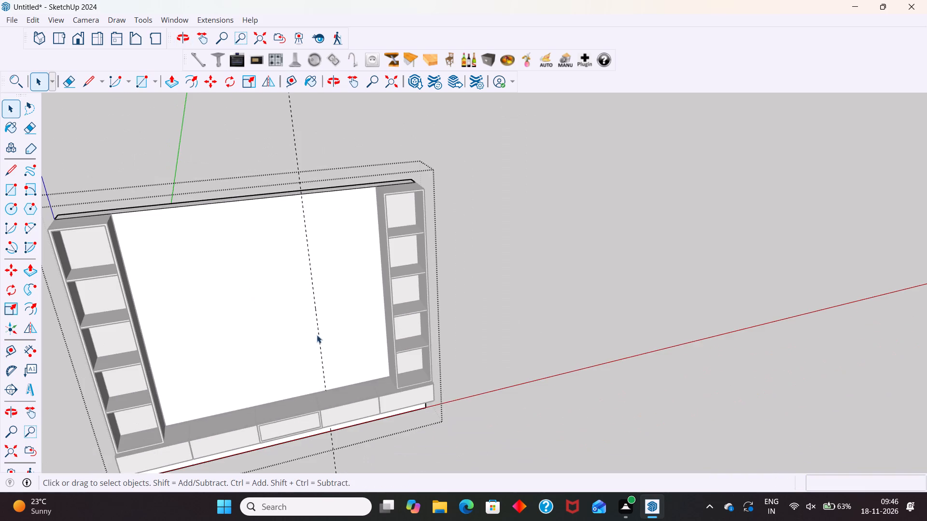
{"action": "middle_click_drag", "start_coordinate": [297, 331], "coordinate": [250, 300]}
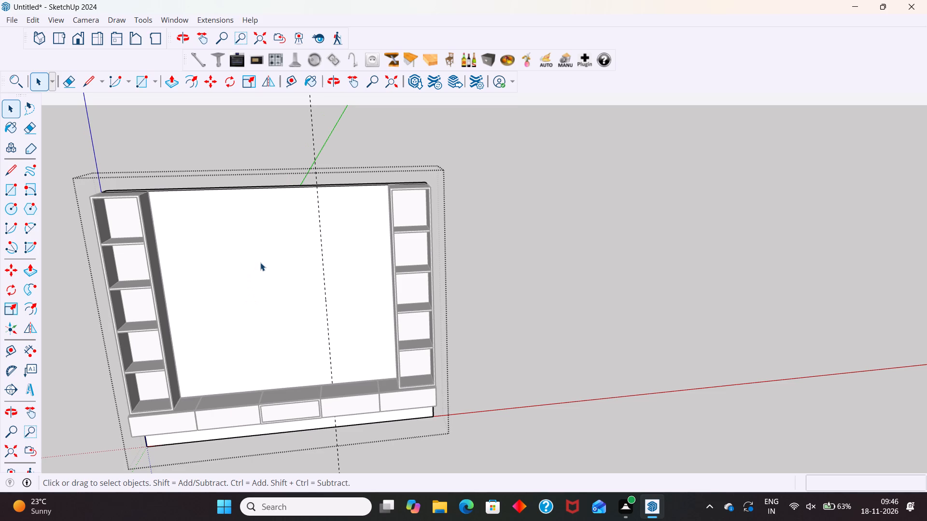
{"action": "key", "text": "l"}
{"action": "left_click", "coordinate": [318, 186]}
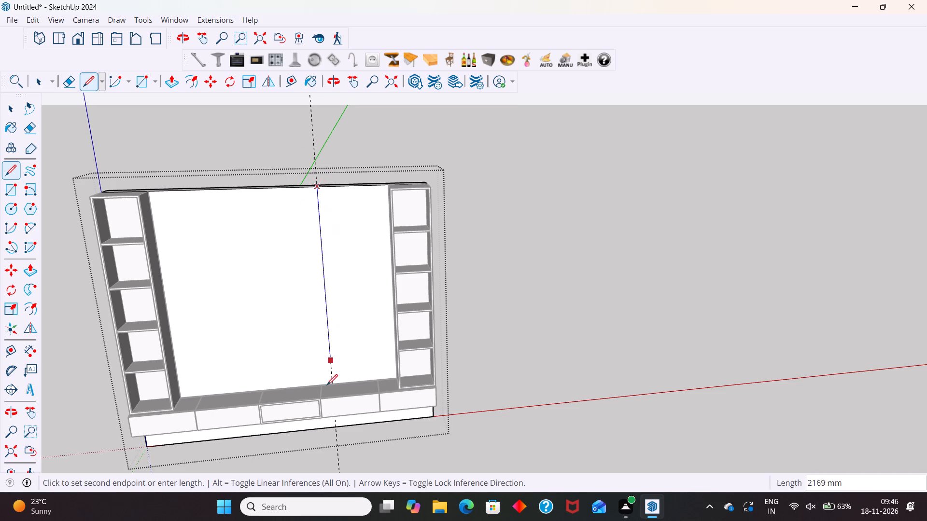
{"action": "scroll", "coordinate": [339, 439], "scroll_direction": "up", "scroll_amount": 11}
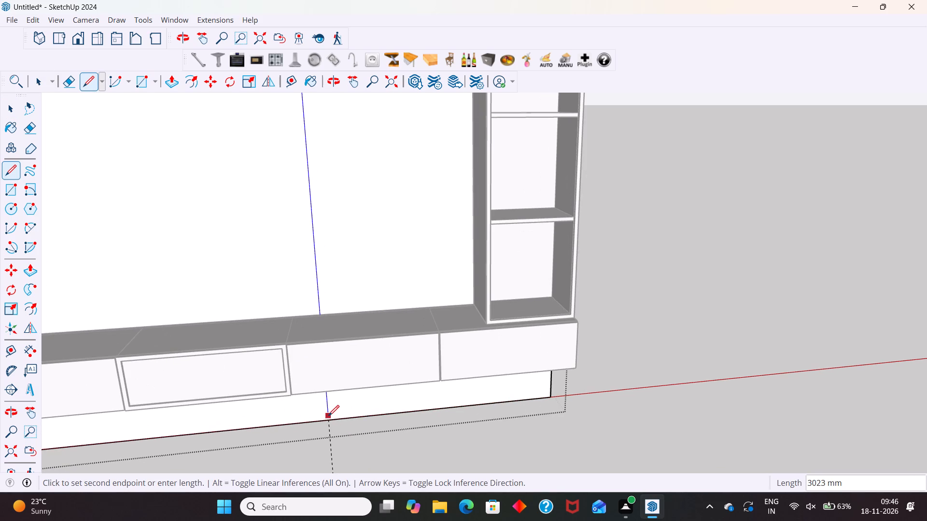
{"action": "left_click", "coordinate": [328, 419]}
{"action": "key", "text": "space"}
{"action": "scroll", "coordinate": [424, 433], "scroll_direction": "down", "scroll_amount": 12}
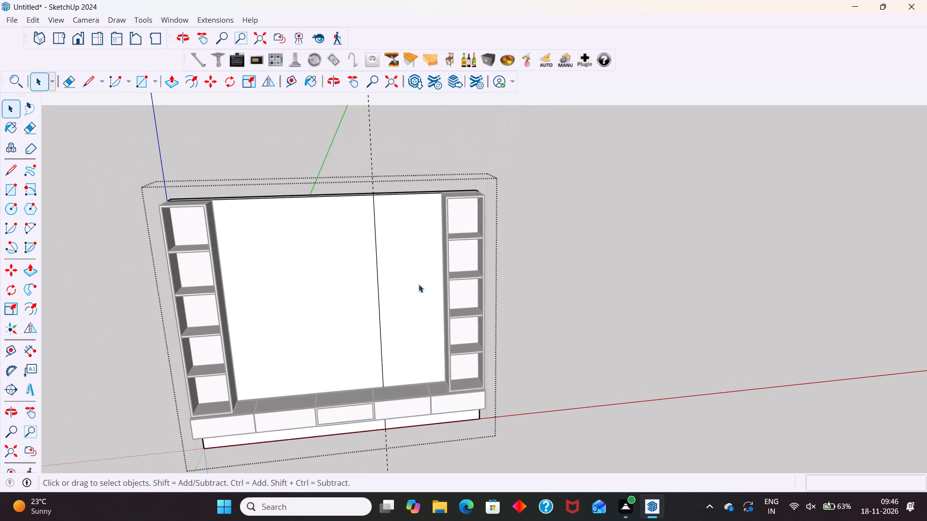
{"action": "left_click", "coordinate": [416, 276]}
{"action": "scroll", "coordinate": [438, 190], "scroll_direction": "up", "scroll_amount": 10}
{"action": "middle_click_drag", "start_coordinate": [450, 225], "coordinate": [456, 244]}
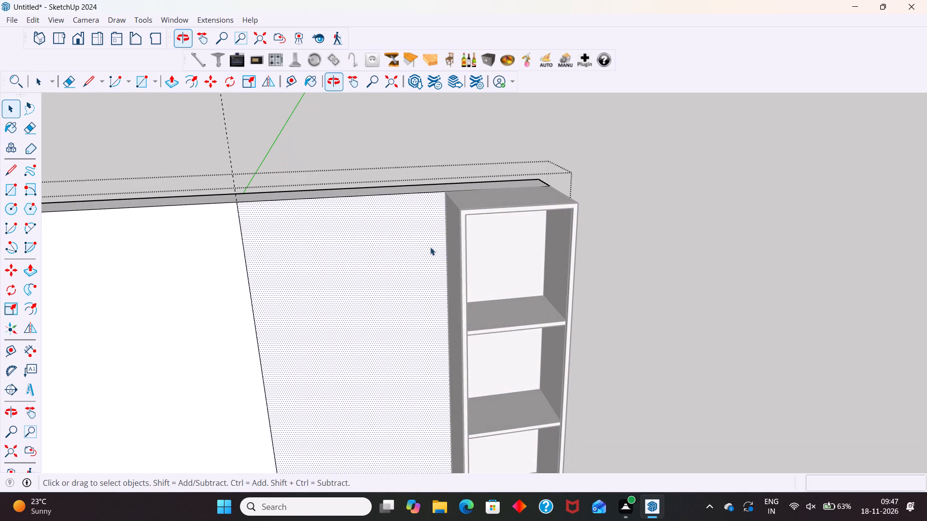
{"action": "left_click", "coordinate": [646, 193]}
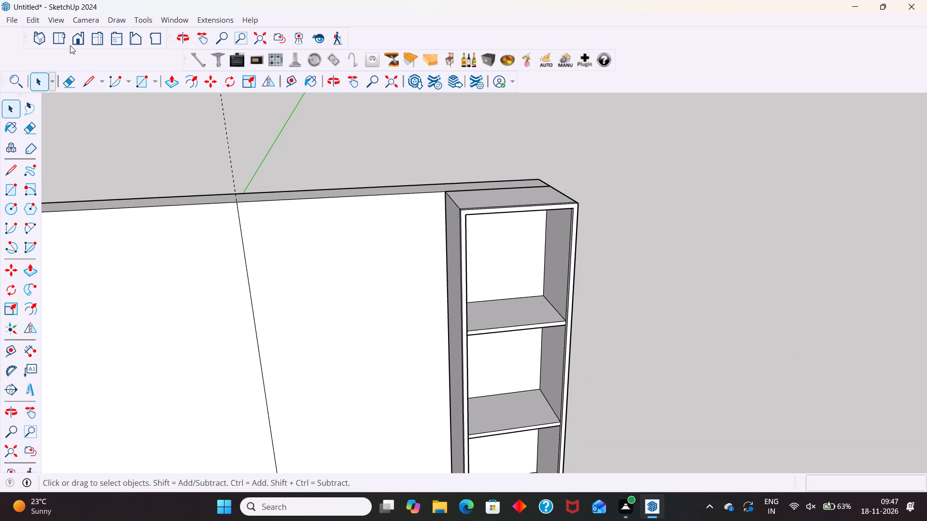
Delete all guides from the model.
{"action": "left_click", "coordinate": [35, 21]}
{"action": "left_click", "coordinate": [60, 142]}
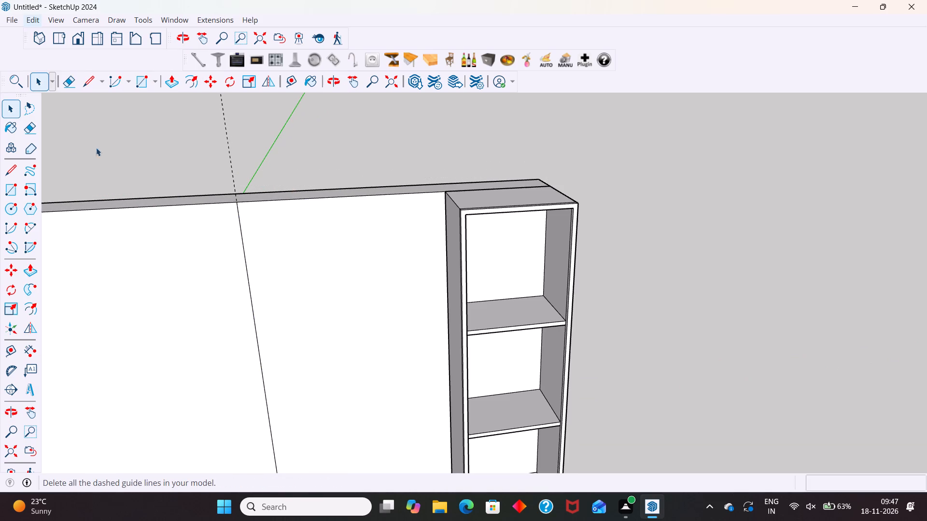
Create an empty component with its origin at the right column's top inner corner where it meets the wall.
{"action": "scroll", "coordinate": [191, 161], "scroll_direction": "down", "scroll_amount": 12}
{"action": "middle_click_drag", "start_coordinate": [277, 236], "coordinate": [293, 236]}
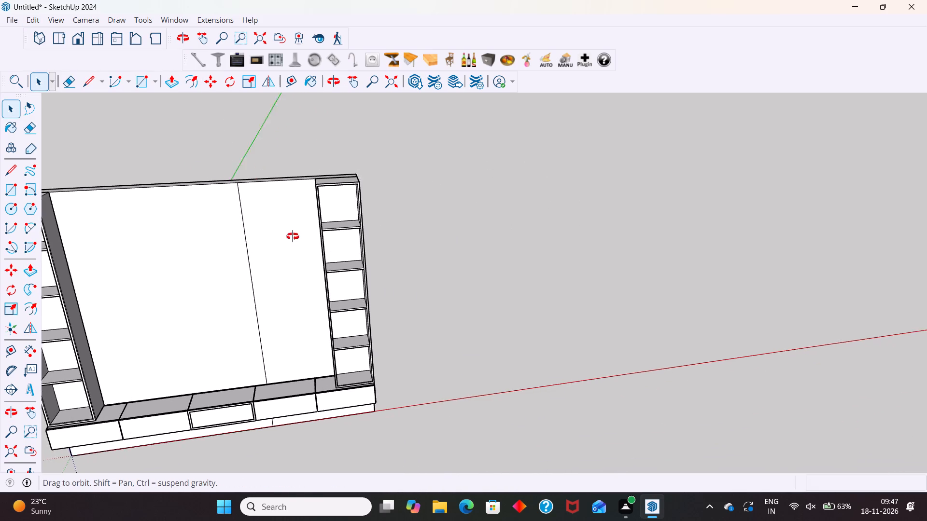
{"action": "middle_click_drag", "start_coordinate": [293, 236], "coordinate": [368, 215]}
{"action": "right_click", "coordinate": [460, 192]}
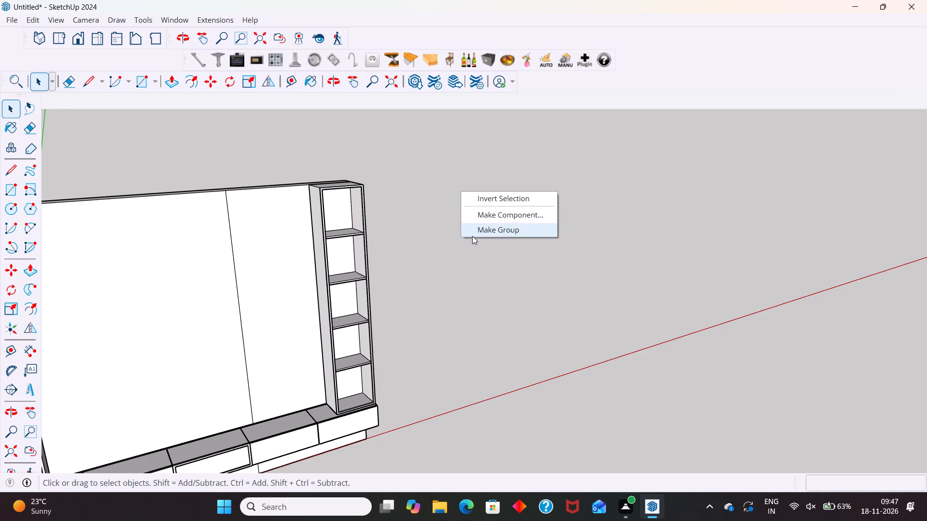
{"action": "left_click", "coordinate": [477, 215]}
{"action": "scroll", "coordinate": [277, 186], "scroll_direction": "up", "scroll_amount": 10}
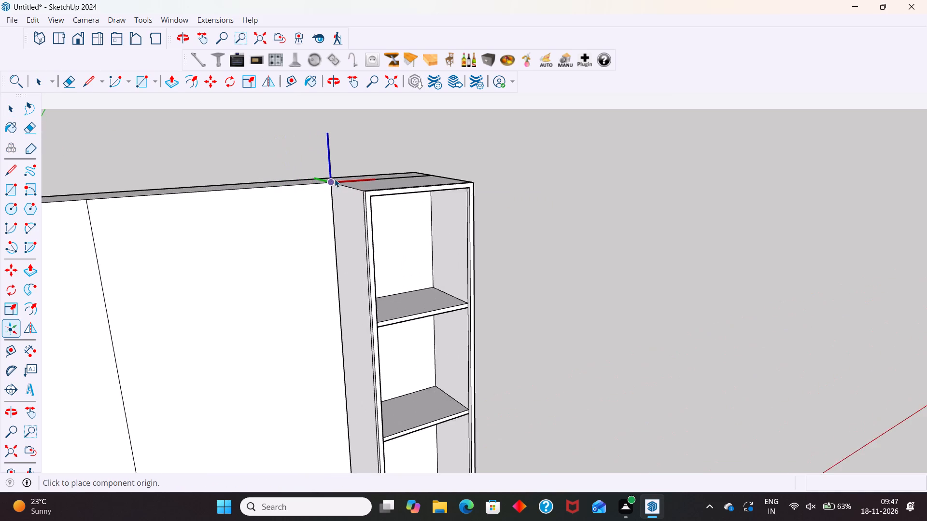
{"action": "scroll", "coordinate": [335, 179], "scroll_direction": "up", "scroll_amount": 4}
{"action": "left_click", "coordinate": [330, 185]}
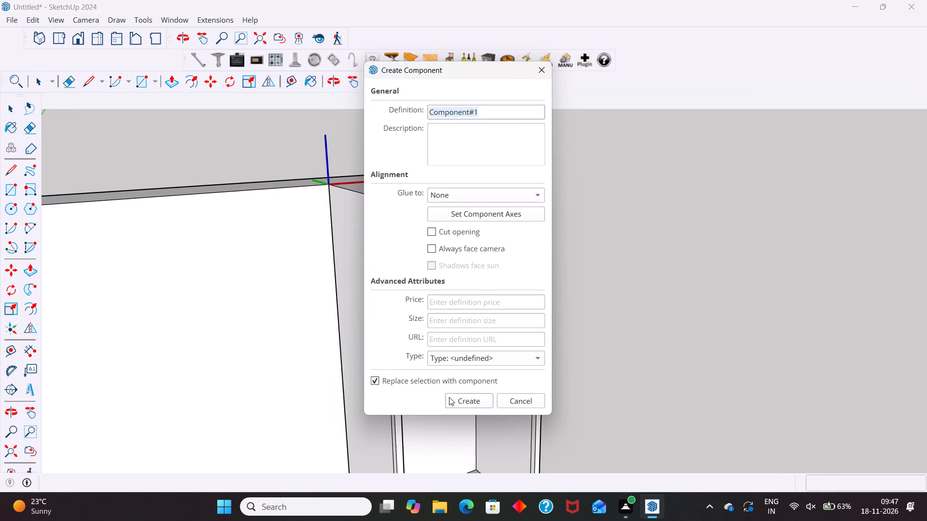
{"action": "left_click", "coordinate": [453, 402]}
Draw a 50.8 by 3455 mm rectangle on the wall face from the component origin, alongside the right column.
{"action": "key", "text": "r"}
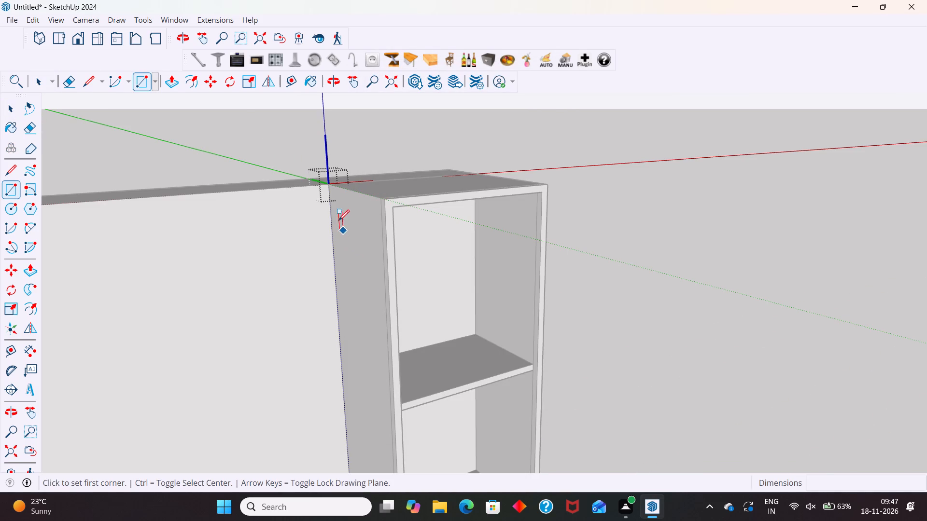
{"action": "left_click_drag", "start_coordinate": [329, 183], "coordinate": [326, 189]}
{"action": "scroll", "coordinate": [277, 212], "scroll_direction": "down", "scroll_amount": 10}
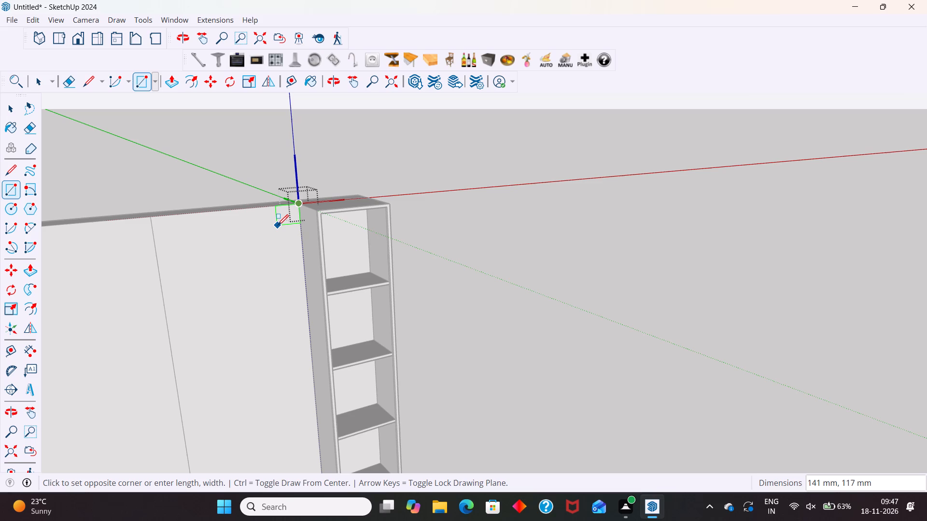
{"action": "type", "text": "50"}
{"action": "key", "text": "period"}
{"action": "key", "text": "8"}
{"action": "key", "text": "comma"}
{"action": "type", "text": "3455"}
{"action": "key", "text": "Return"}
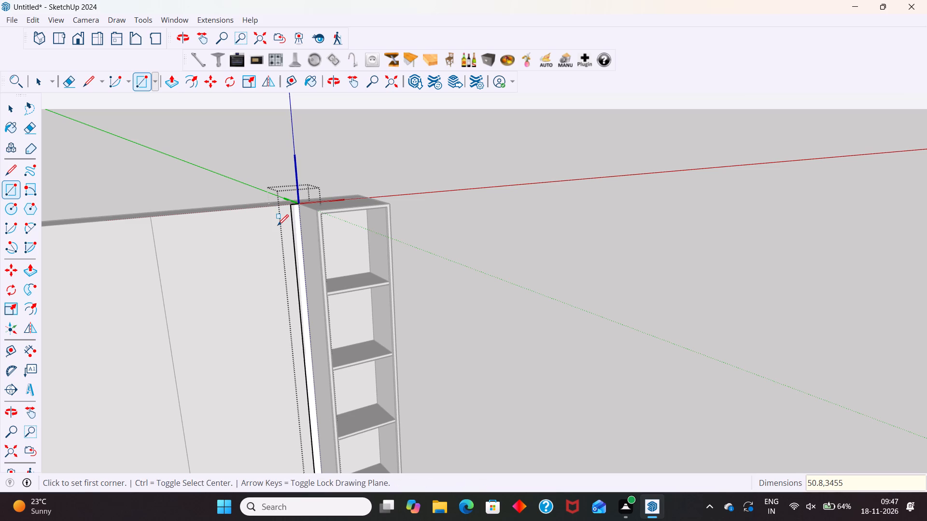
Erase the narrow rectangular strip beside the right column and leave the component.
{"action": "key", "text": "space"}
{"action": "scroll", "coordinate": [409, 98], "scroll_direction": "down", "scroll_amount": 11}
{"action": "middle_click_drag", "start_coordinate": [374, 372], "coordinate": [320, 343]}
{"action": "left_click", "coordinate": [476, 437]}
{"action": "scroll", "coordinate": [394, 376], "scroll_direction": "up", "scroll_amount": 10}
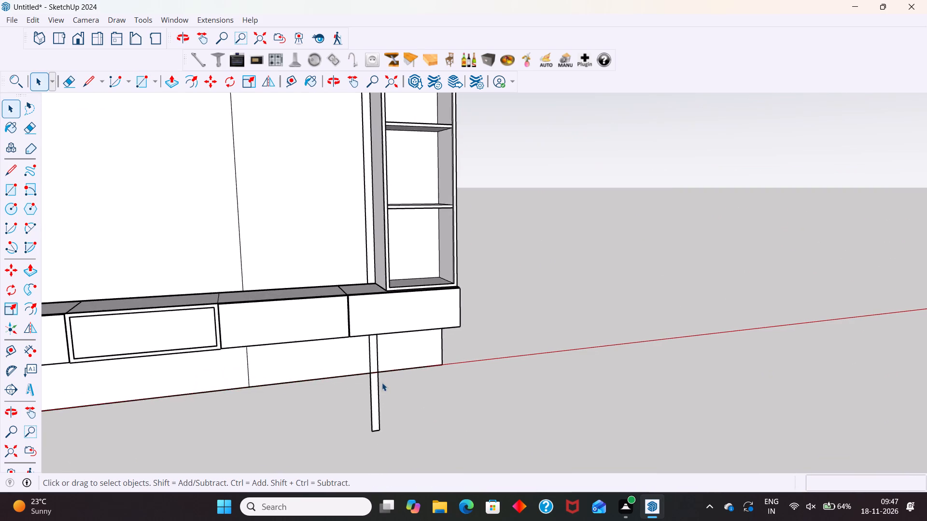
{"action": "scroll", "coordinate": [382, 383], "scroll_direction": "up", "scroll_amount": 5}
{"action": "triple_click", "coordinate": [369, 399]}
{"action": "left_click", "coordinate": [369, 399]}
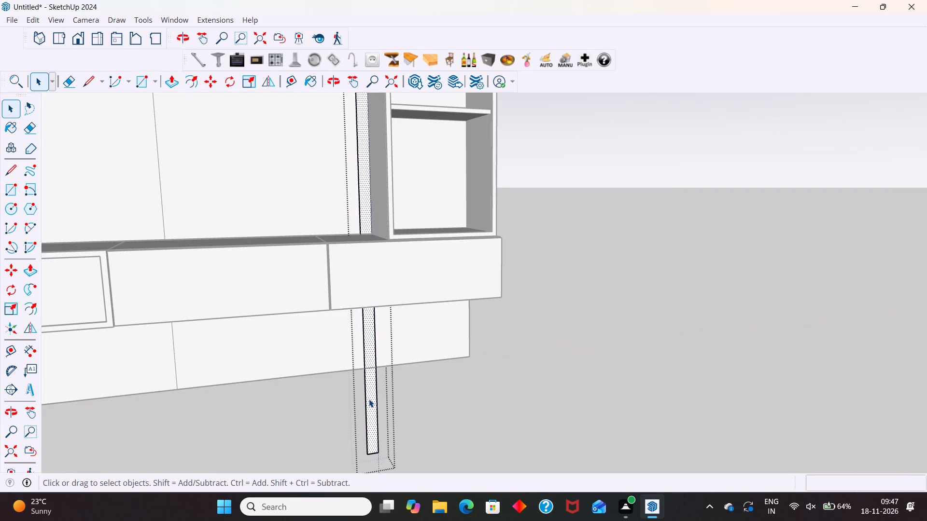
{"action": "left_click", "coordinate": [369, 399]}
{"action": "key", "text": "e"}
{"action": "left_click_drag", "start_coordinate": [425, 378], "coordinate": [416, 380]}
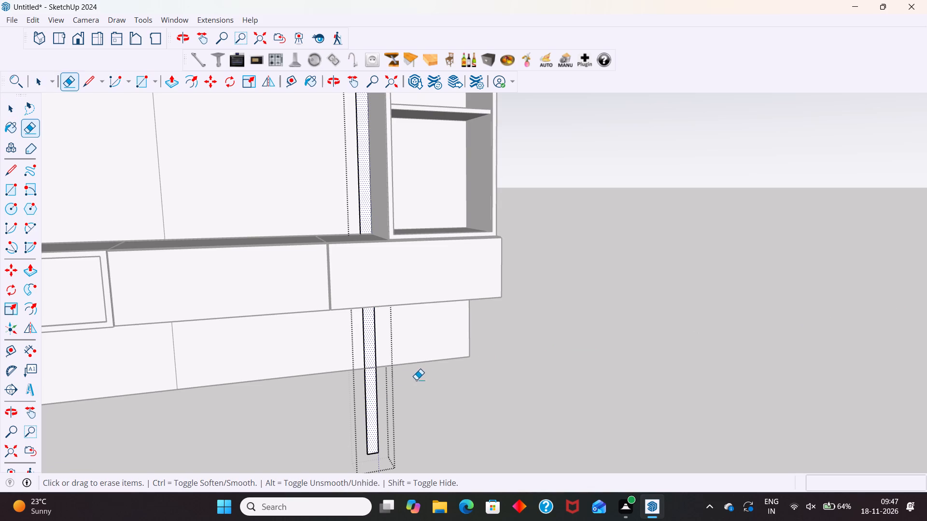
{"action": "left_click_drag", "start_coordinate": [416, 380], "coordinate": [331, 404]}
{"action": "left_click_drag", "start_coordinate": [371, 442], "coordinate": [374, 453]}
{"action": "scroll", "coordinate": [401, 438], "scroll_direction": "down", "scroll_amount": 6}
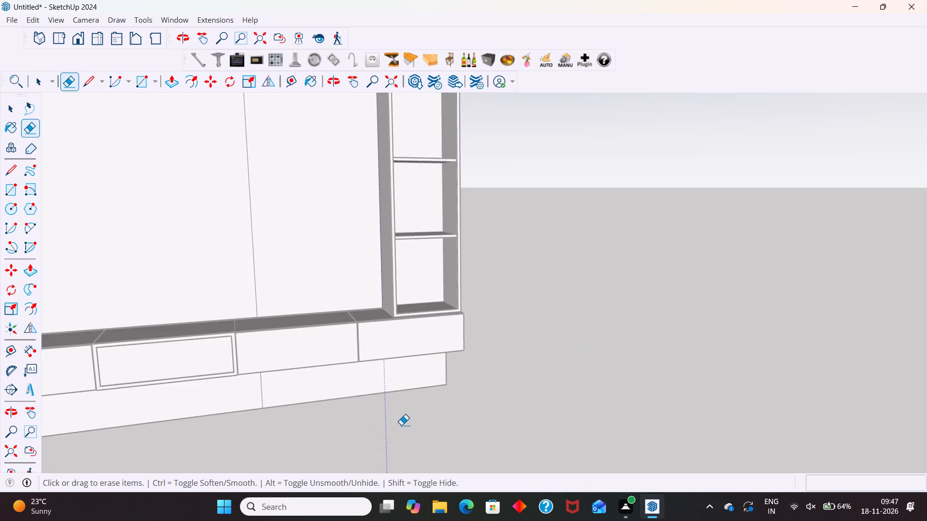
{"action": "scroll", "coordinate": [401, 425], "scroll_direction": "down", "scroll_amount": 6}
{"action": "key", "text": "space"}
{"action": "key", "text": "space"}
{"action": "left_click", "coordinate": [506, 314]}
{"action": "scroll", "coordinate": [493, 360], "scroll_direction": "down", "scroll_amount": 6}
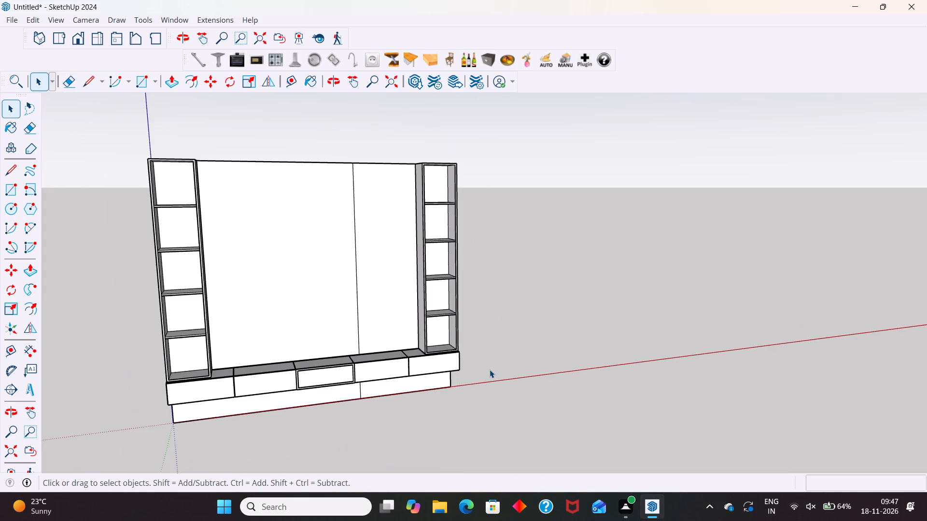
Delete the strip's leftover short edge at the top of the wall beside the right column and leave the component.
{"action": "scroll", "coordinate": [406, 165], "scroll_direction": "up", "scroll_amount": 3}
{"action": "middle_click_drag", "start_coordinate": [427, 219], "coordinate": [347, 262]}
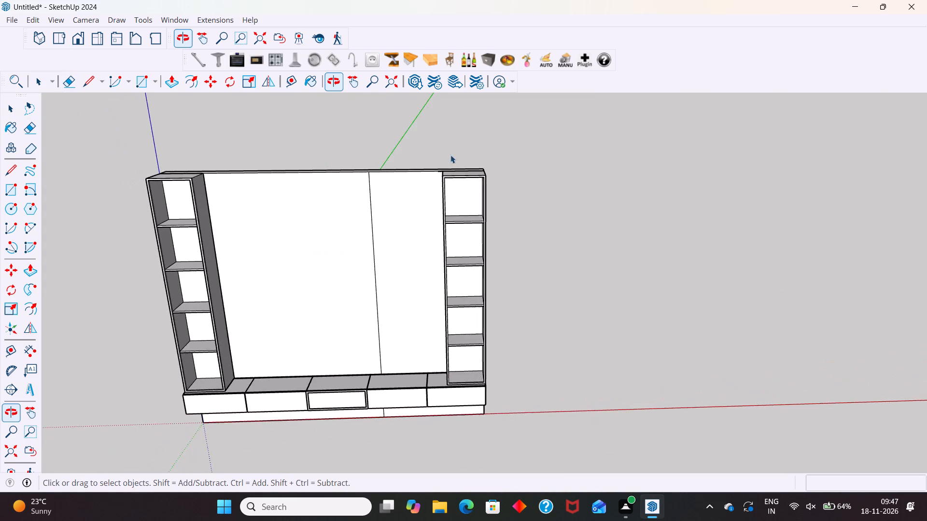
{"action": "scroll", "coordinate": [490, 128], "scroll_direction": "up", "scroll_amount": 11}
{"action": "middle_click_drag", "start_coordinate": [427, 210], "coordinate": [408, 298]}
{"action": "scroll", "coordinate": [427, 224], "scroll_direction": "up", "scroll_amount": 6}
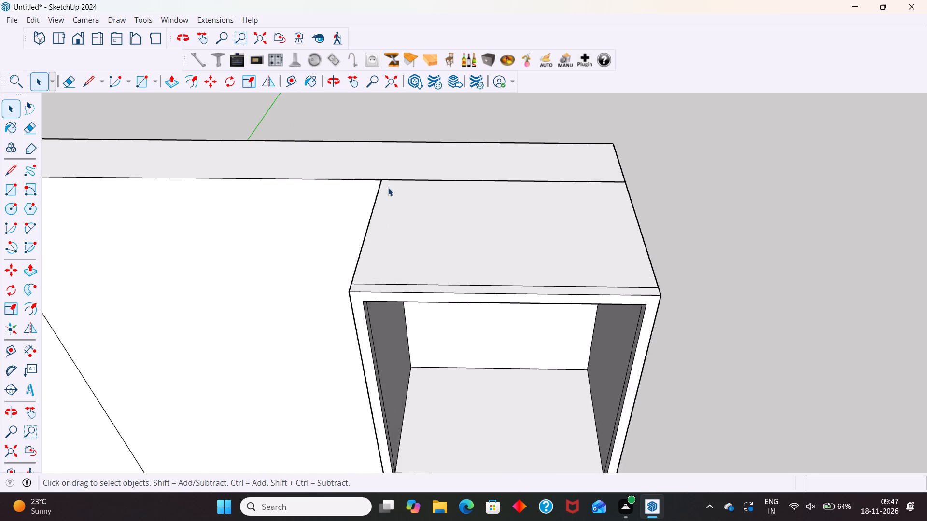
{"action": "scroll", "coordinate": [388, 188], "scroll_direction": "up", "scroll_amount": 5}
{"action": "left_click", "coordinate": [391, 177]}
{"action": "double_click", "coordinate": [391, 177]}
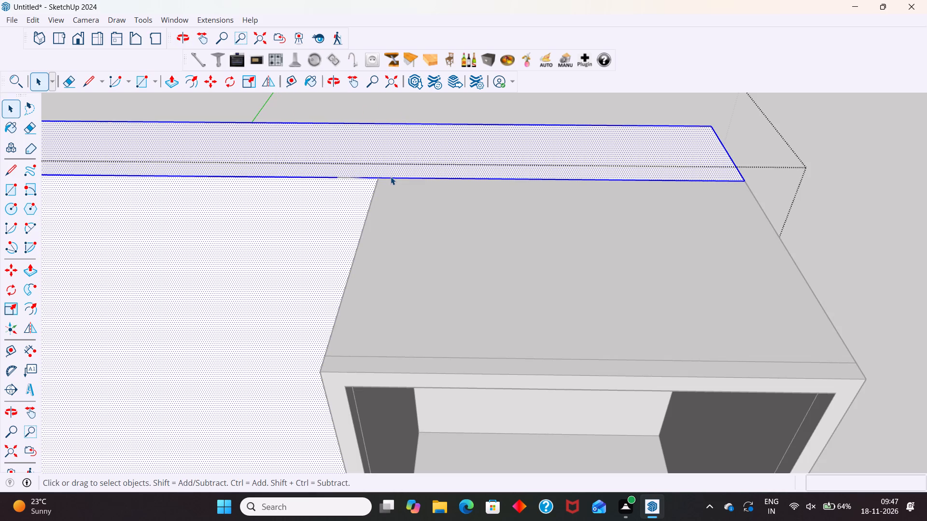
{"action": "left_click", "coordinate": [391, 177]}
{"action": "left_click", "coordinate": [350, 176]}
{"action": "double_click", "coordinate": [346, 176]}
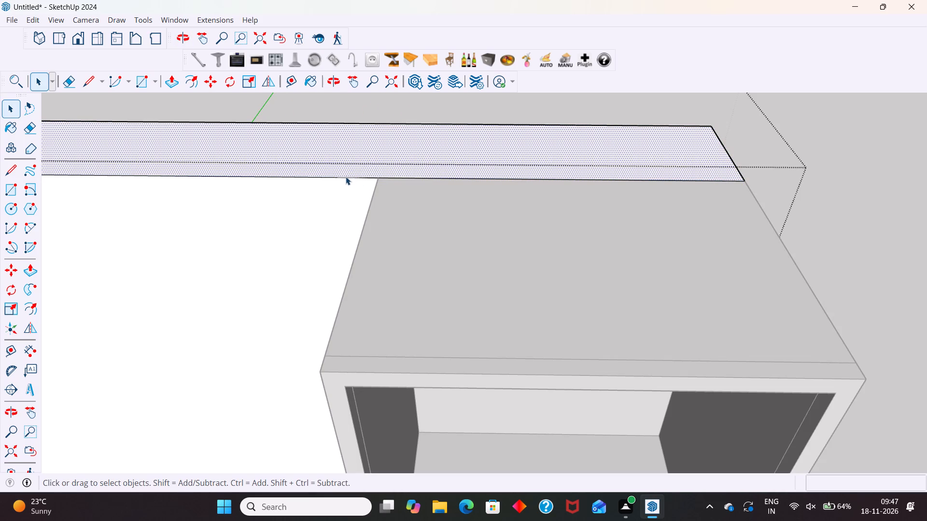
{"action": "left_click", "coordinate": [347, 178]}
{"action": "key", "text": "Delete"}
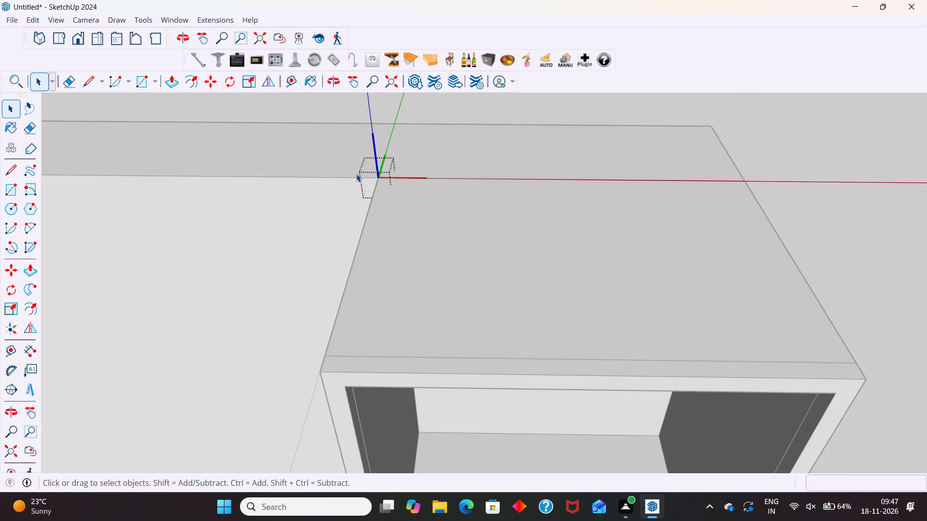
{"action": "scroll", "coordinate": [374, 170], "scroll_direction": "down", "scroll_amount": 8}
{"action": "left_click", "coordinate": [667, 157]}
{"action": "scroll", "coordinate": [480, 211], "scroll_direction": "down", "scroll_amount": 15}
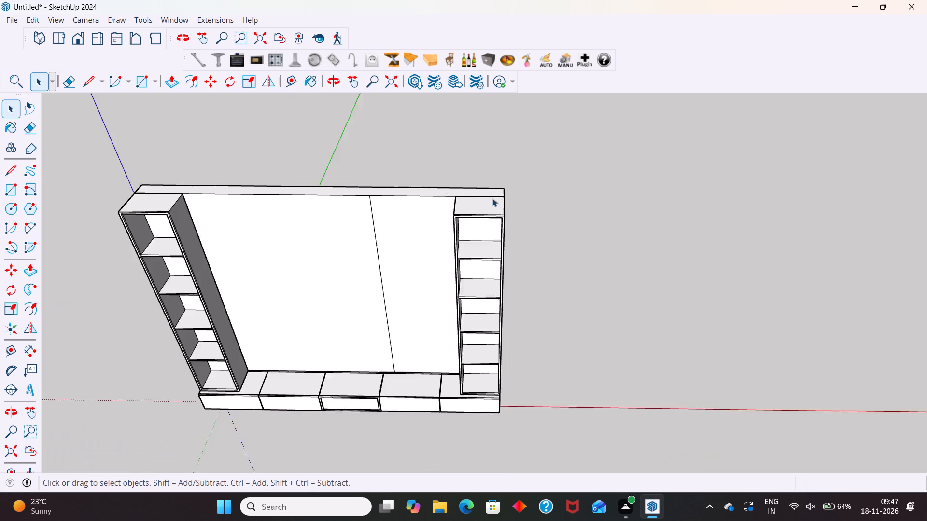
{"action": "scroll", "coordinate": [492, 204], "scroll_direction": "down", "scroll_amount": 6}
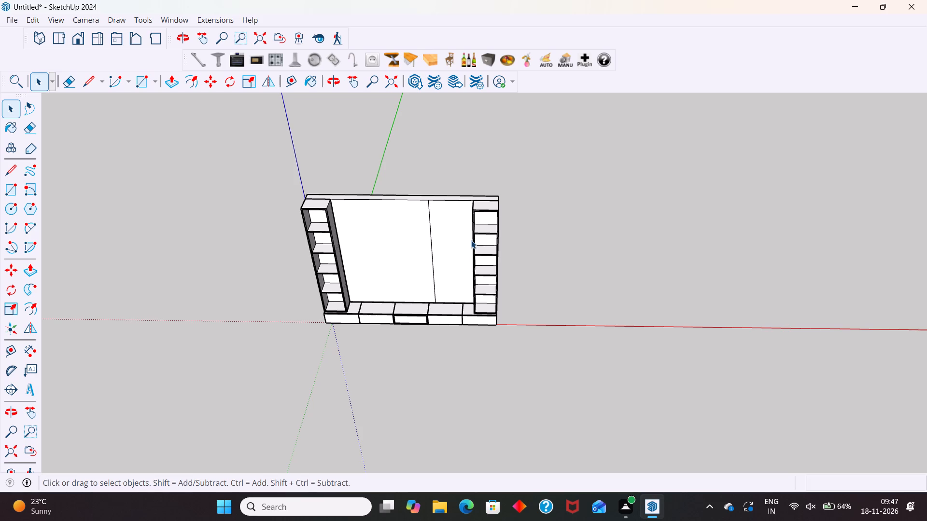
Save the model in the Documents folder as TV UNIT 3.
{"action": "middle_click_drag", "start_coordinate": [471, 297], "coordinate": [510, 148]}
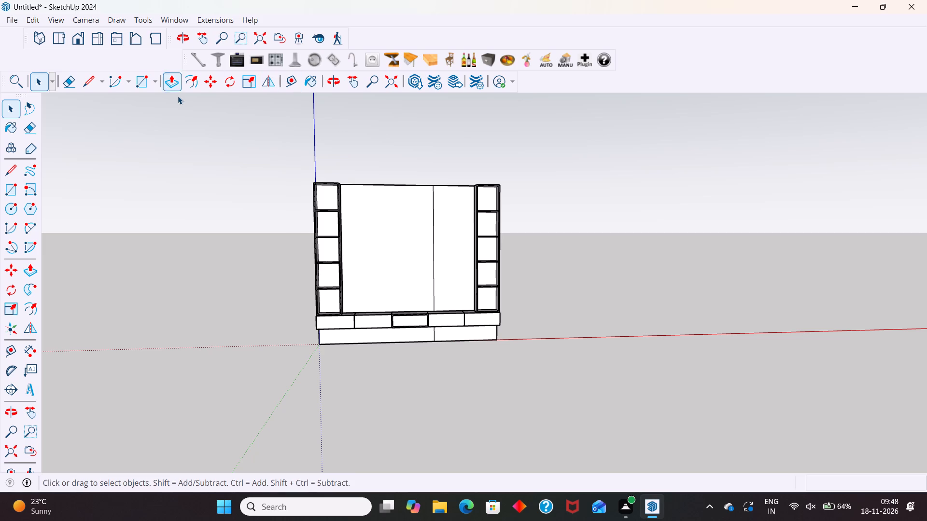
{"action": "key", "text": "ctrl+s"}
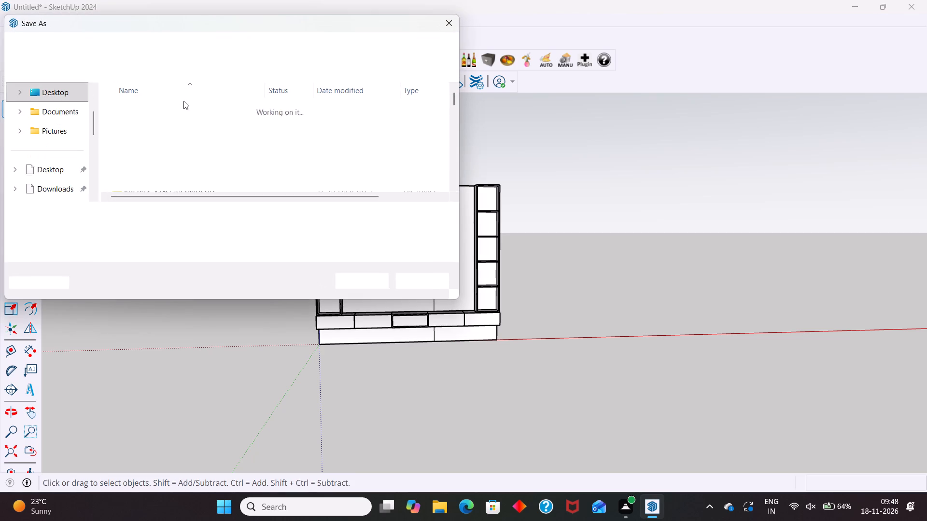
{"action": "left_click", "coordinate": [41, 192]}
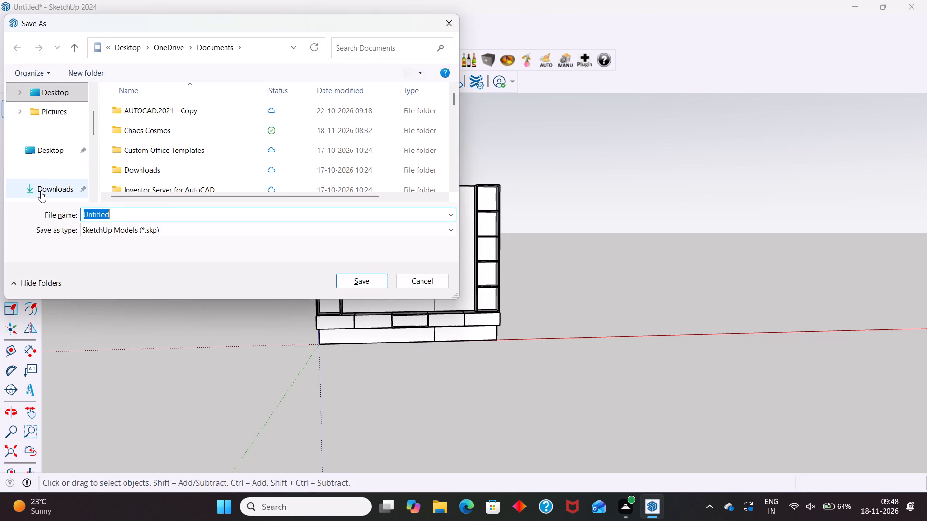
{"action": "scroll", "coordinate": [50, 173], "scroll_direction": "down", "scroll_amount": 2}
{"action": "scroll", "coordinate": [60, 126], "scroll_direction": "down", "scroll_amount": 2}
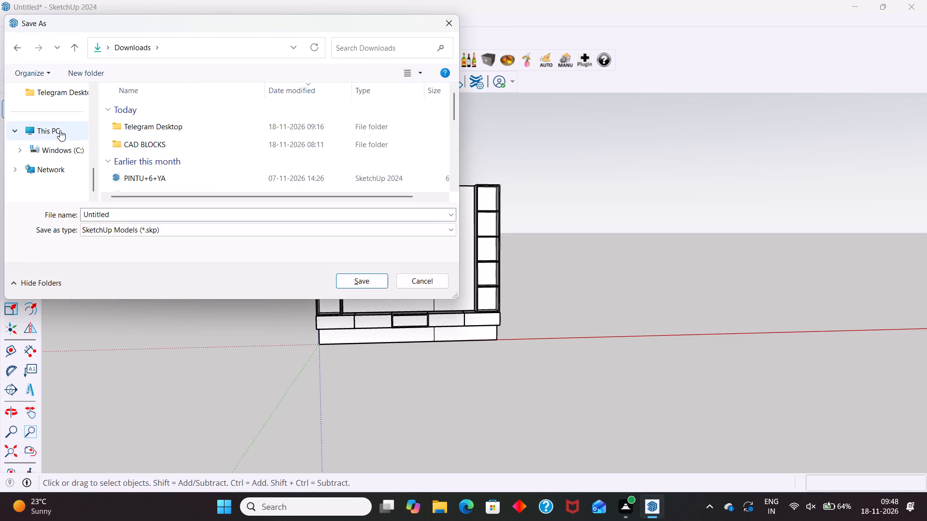
{"action": "scroll", "coordinate": [61, 137], "scroll_direction": "up", "scroll_amount": 2}
{"action": "left_click", "coordinate": [62, 114]}
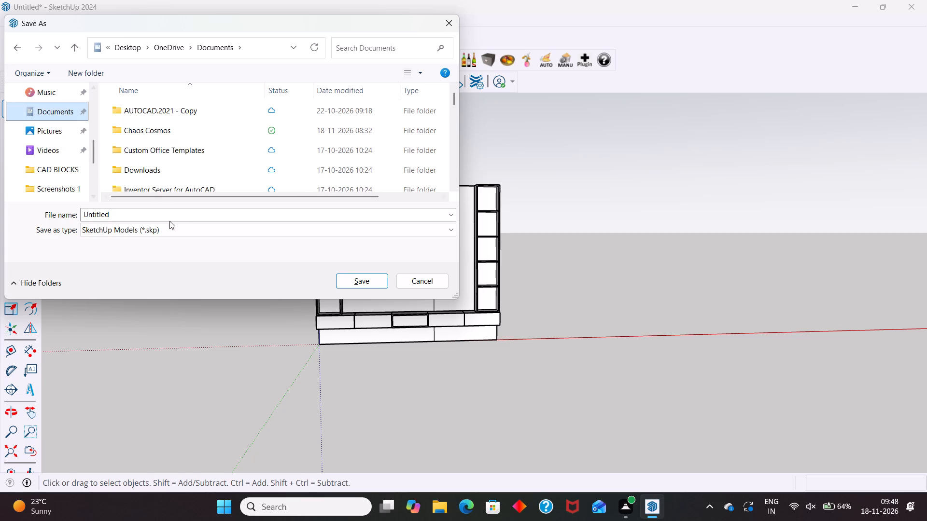
{"action": "left_click", "coordinate": [154, 215]}
{"action": "key", "text": "BackSpace"}
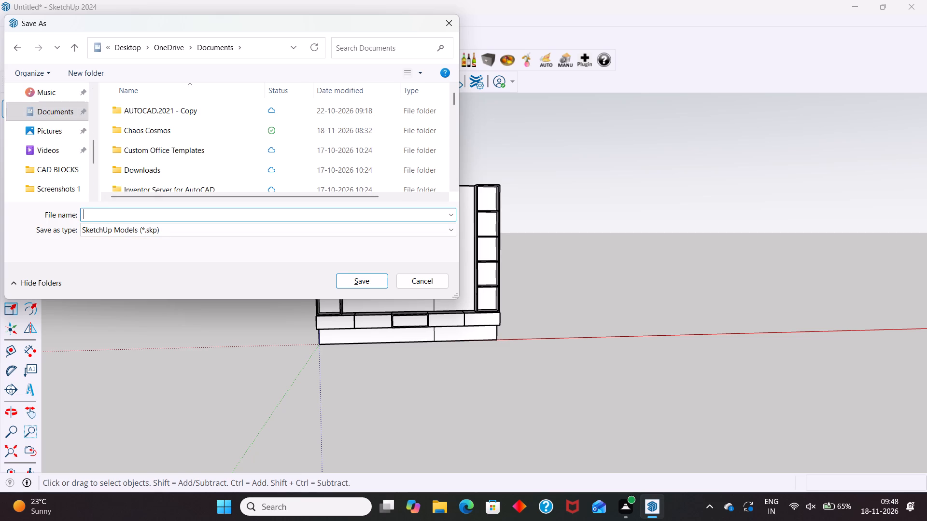
{"action": "type", "text": "TV"}
{"action": "key", "text": "space"}
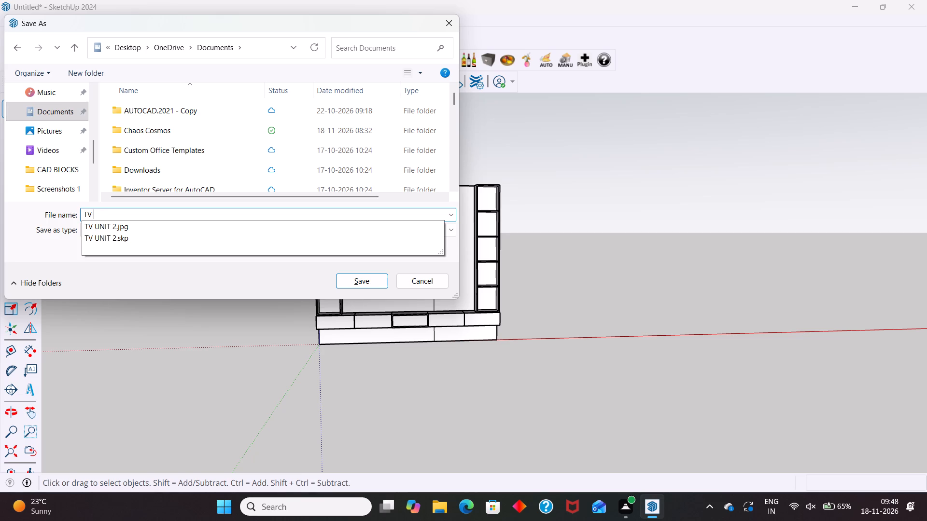
{"action": "type", "text": "UNI"}
{"action": "type", "text": "T 3"}
{"action": "key", "text": "Return"}
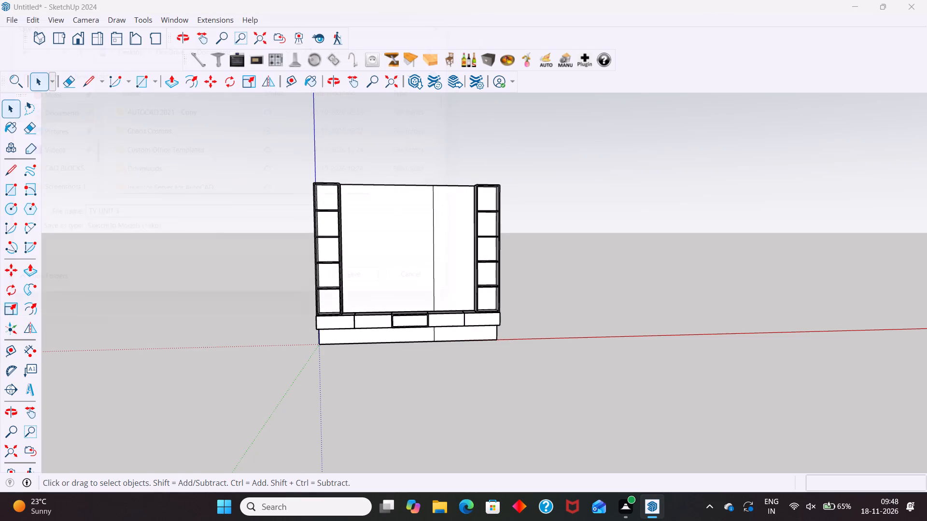
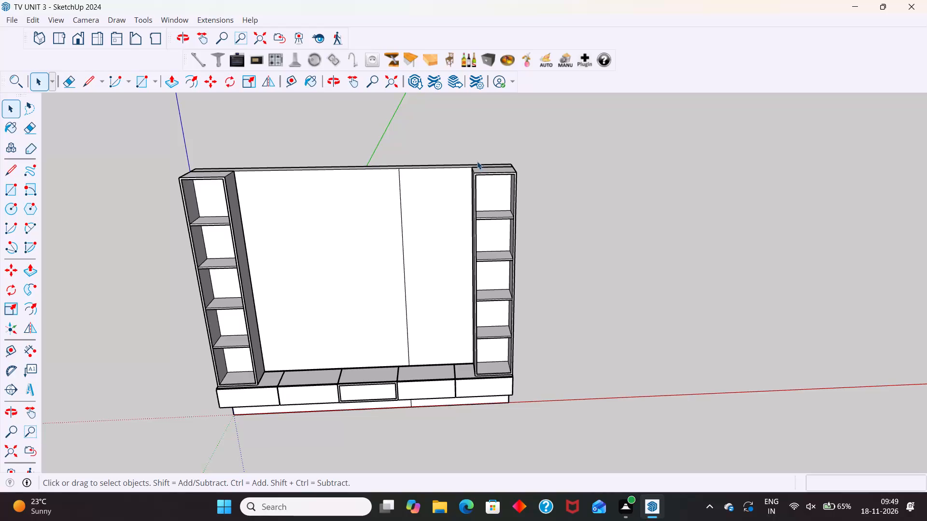
Create a new component with its origin at the wall face's top edge where it meets the right column.
{"action": "scroll", "coordinate": [477, 161], "scroll_direction": "up", "scroll_amount": 4}
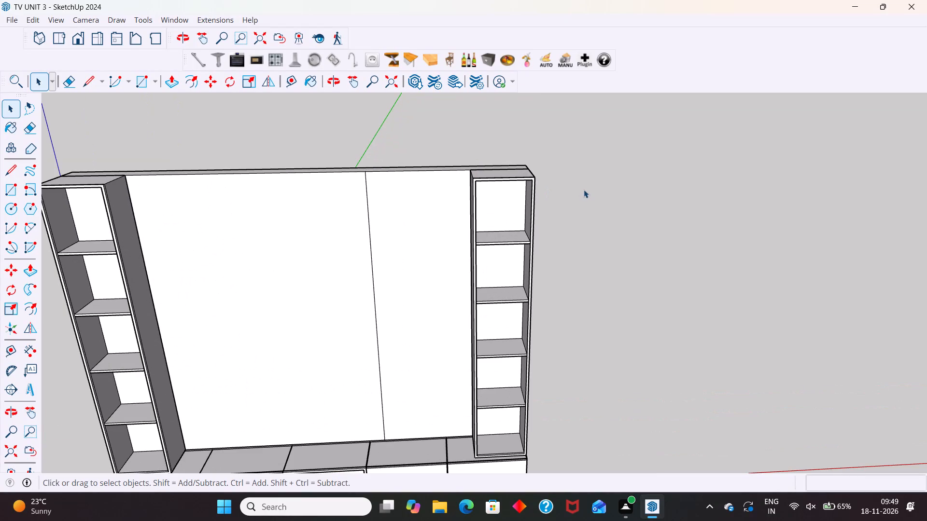
{"action": "right_click", "coordinate": [544, 196]}
{"action": "left_click", "coordinate": [574, 218]}
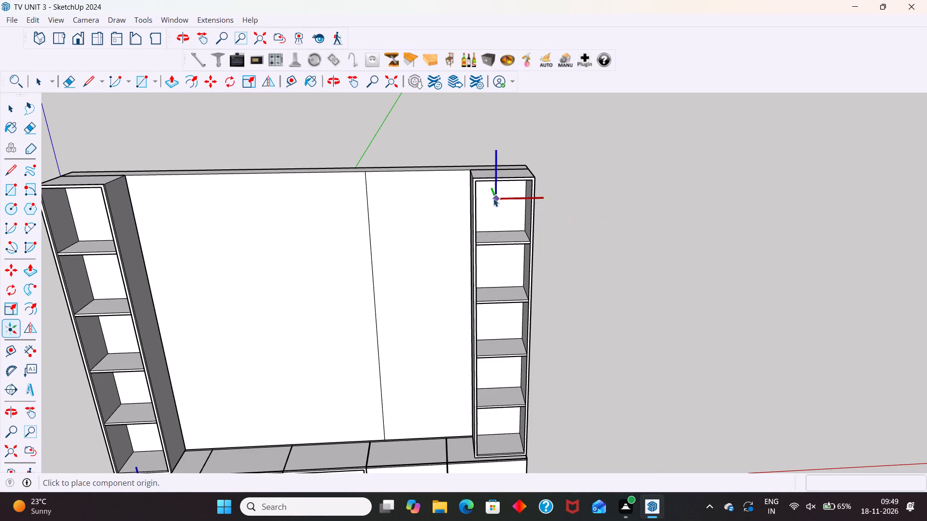
{"action": "scroll", "coordinate": [468, 171], "scroll_direction": "up", "scroll_amount": 12}
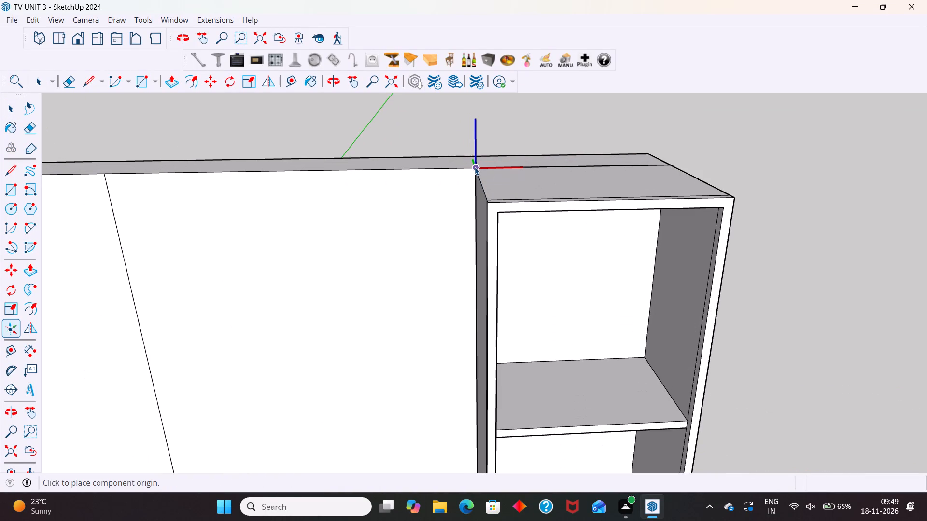
{"action": "left_click", "coordinate": [475, 167]}
{"action": "left_click", "coordinate": [467, 395]}
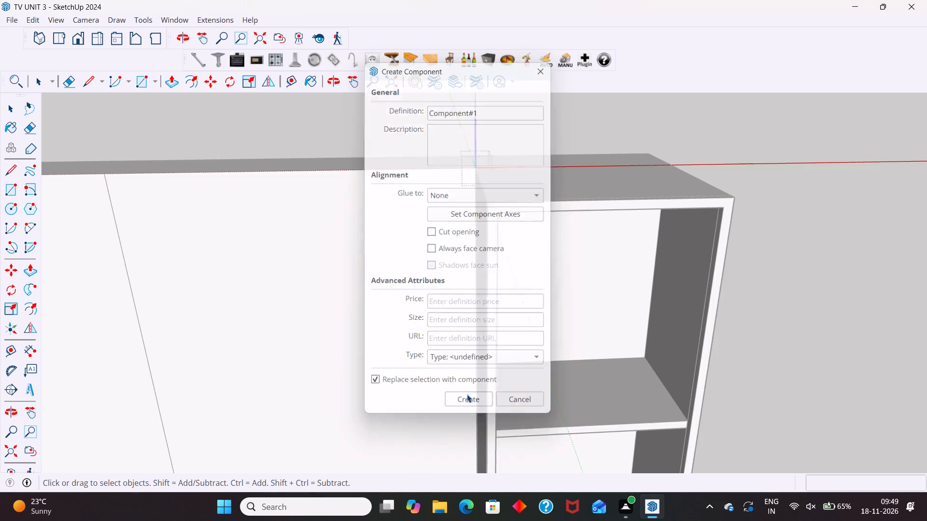
Draw a 50.8 mm by 10' rectangle on the wall face, downward from the component origin beside the right column, and leave the component.
{"action": "key", "text": "r"}
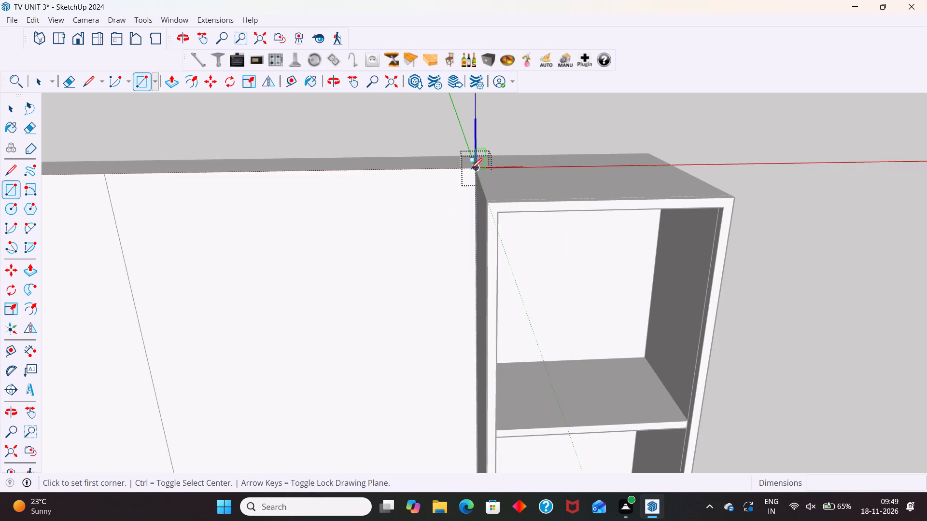
{"action": "left_click", "coordinate": [473, 169]}
{"action": "scroll", "coordinate": [440, 236], "scroll_direction": "down", "scroll_amount": 1}
{"action": "type", "text": "50."}
{"action": "key", "text": "8"}
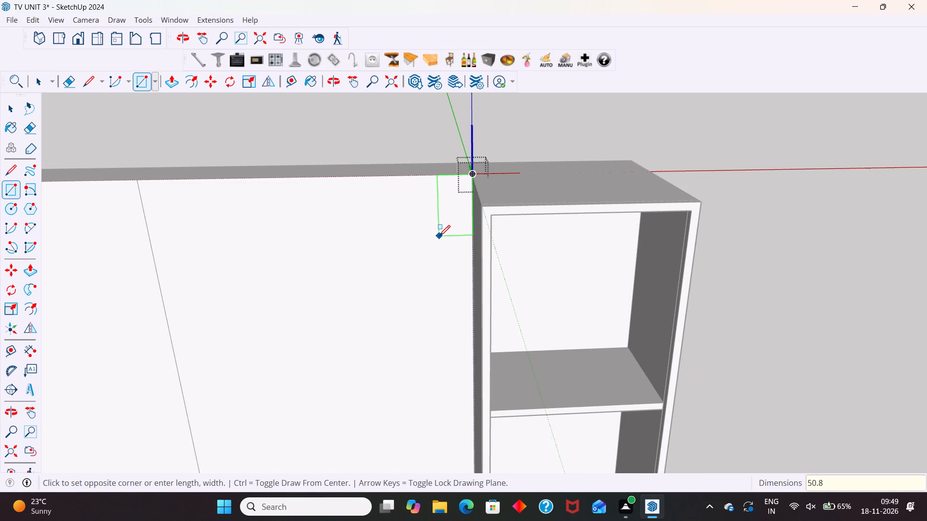
{"action": "key", "text": "comma"}
{"action": "type", "text": "10'"}
{"action": "key", "text": "Return"}
{"action": "key", "text": "space"}
{"action": "scroll", "coordinate": [460, 172], "scroll_direction": "down", "scroll_amount": 7}
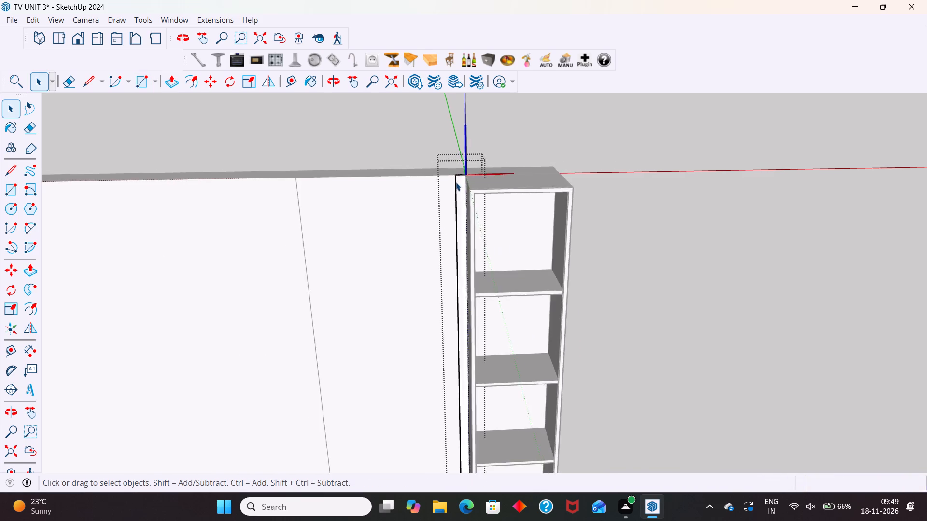
{"action": "scroll", "coordinate": [456, 182], "scroll_direction": "down", "scroll_amount": 10}
{"action": "key", "text": "space"}
{"action": "left_click", "coordinate": [622, 305]}
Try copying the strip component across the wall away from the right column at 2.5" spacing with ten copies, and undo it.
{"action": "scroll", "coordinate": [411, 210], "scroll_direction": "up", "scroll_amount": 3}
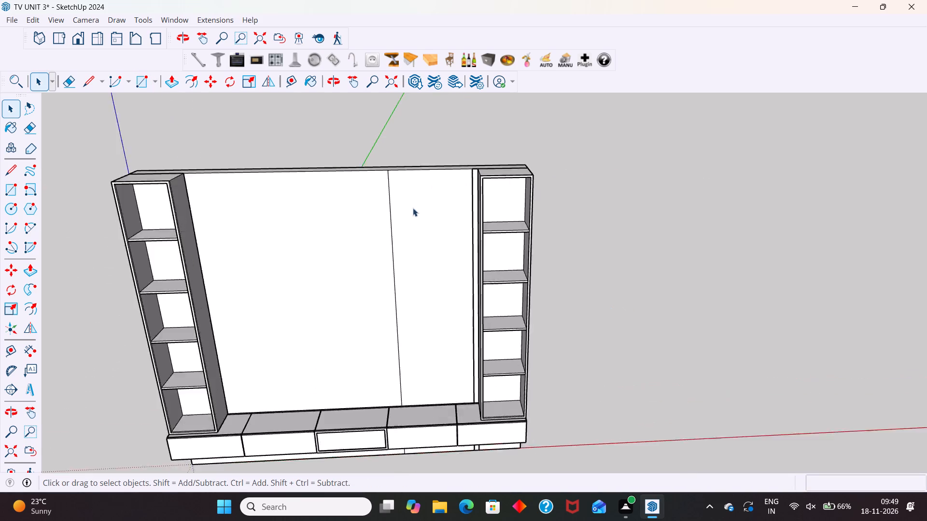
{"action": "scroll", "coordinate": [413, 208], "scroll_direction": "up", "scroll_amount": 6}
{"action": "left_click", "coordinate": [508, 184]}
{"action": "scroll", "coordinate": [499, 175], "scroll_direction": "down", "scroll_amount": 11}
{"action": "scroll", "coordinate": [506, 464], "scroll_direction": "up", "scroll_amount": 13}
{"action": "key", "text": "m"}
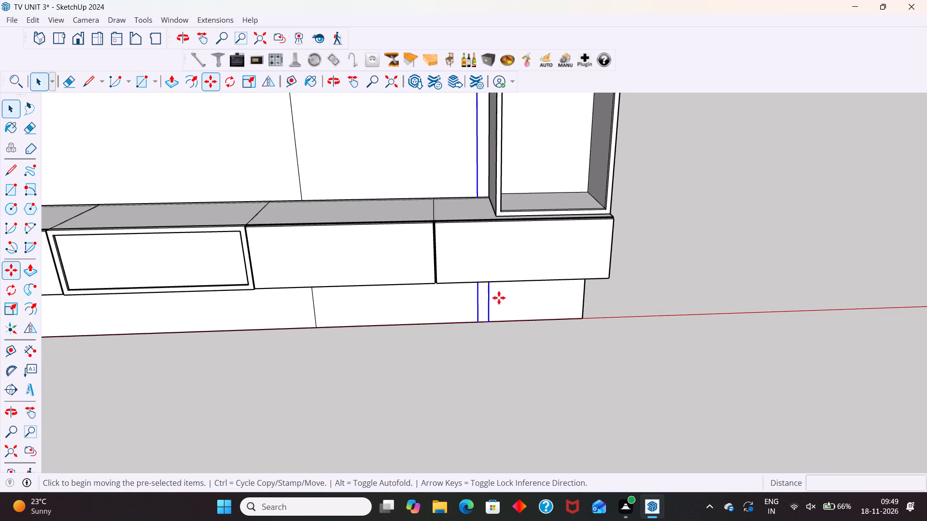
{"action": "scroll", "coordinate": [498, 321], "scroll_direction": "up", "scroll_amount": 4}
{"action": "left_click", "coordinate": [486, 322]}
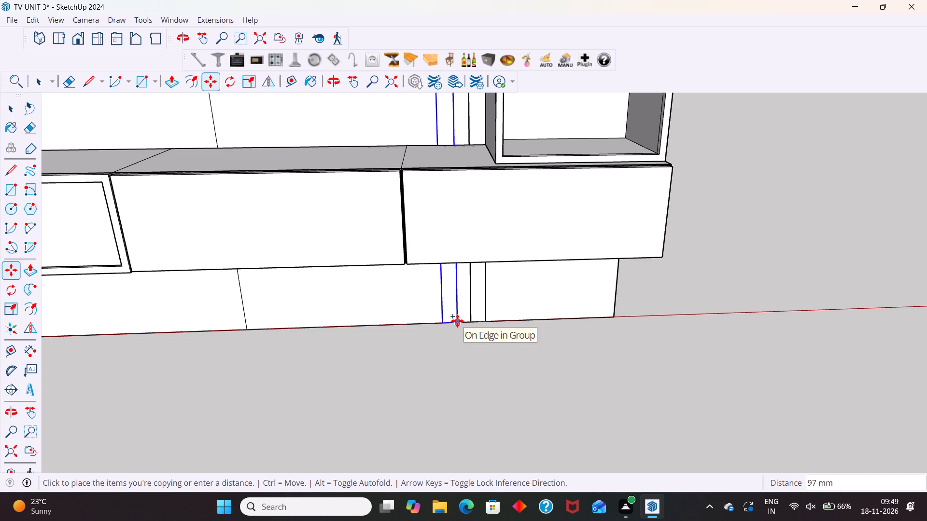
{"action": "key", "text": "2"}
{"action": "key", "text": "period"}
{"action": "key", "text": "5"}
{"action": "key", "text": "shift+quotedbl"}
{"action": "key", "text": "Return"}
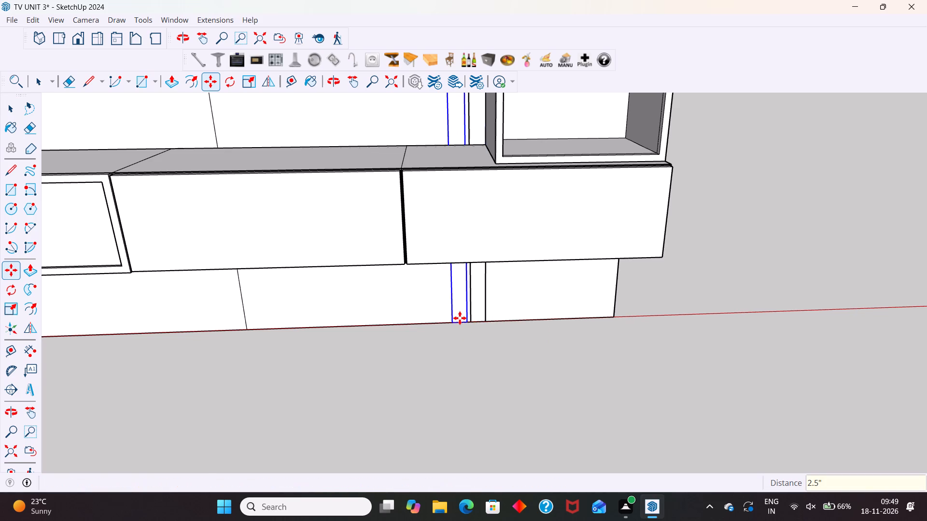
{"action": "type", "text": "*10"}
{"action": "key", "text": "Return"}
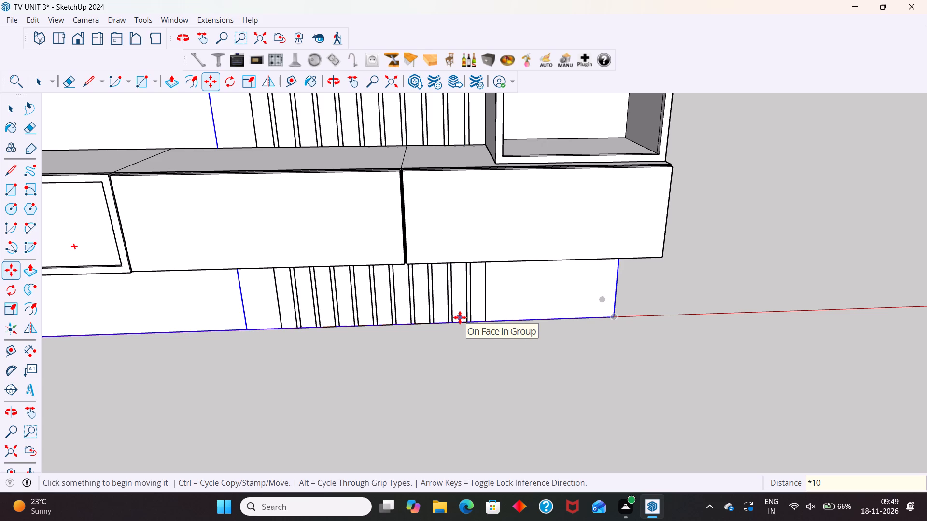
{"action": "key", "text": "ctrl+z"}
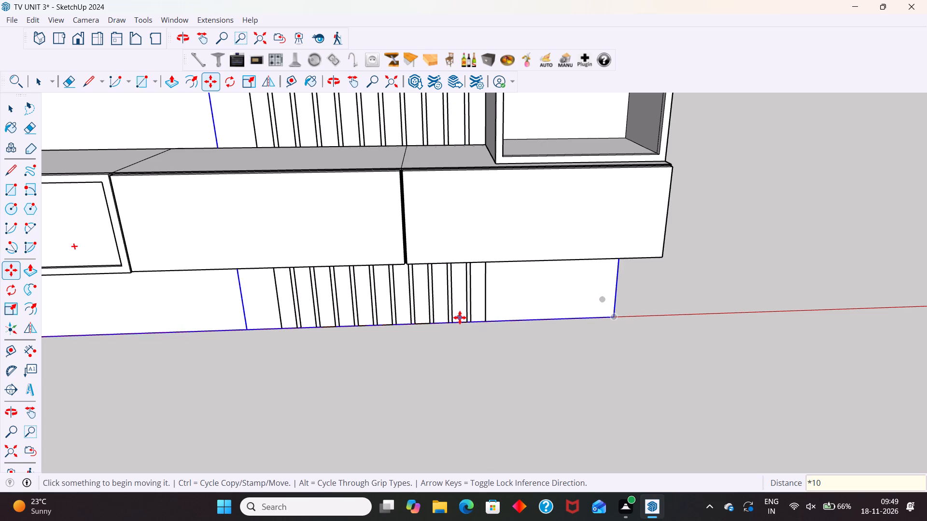
Copy the strip component 2.5" away from the right column and multiply it into an array of 12 copies.
{"action": "key", "text": "space"}
{"action": "left_click", "coordinate": [480, 316]}
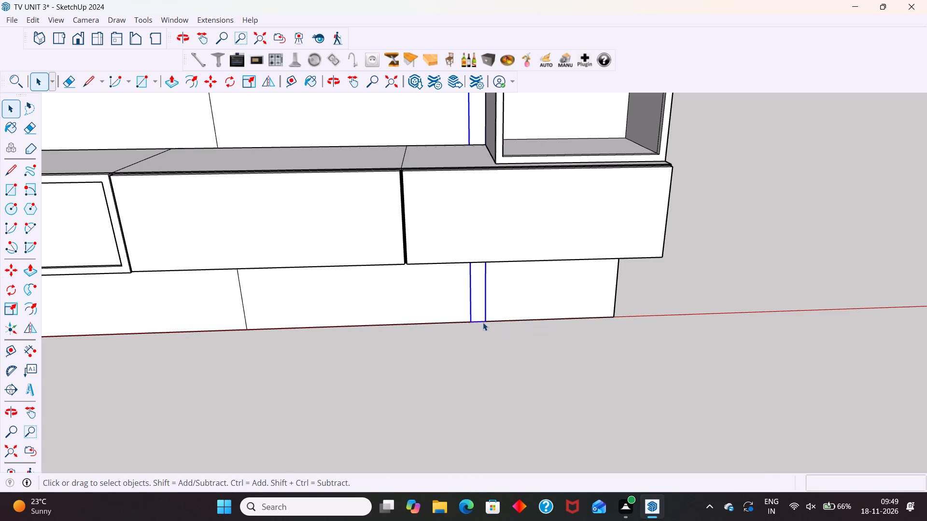
{"action": "key", "text": "m"}
{"action": "left_click", "coordinate": [488, 320]}
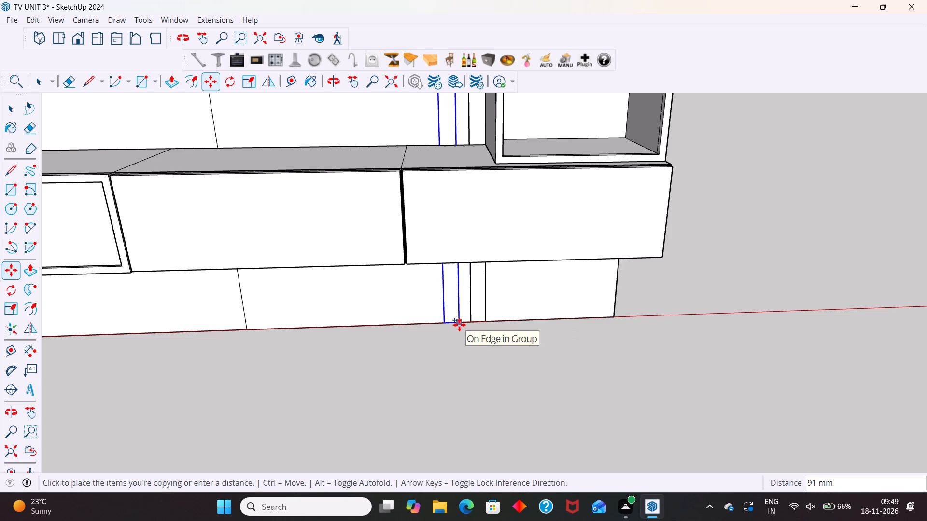
{"action": "type", "text": "2.5\""}
{"action": "key", "text": "Return"}
{"action": "type", "text": "*12"}
{"action": "key", "text": "Return"}
{"action": "key", "text": "space"}
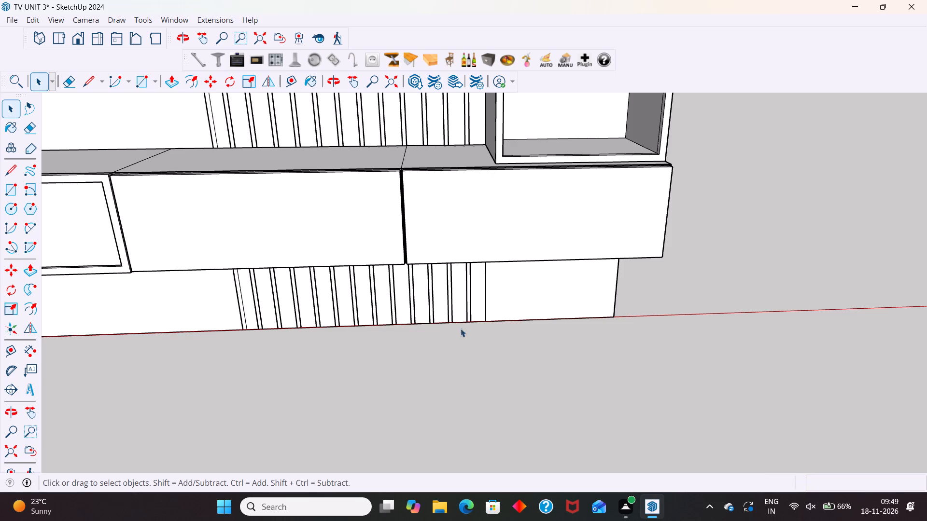
Delete the vertical dividing line on the wall face under the strip farthest from the right column, and leave the wall group.
{"action": "scroll", "coordinate": [463, 369], "scroll_direction": "down", "scroll_amount": 12}
{"action": "scroll", "coordinate": [370, 157], "scroll_direction": "up", "scroll_amount": 4}
{"action": "scroll", "coordinate": [420, 361], "scroll_direction": "down", "scroll_amount": 11}
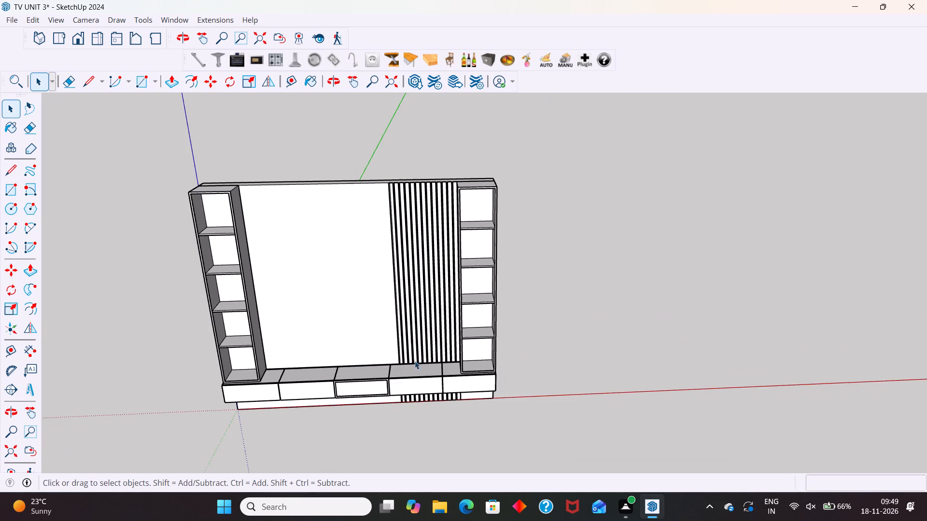
{"action": "scroll", "coordinate": [388, 204], "scroll_direction": "up", "scroll_amount": 15}
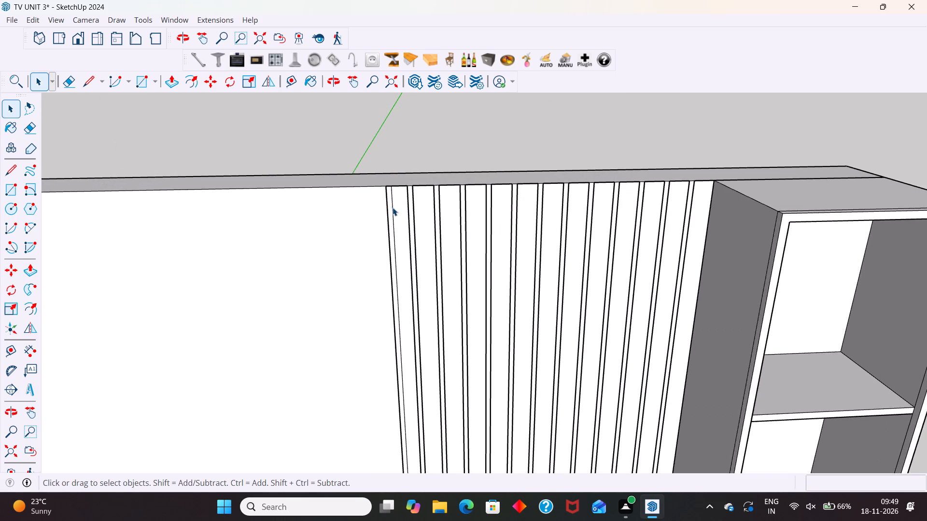
{"action": "left_click", "coordinate": [393, 209]}
{"action": "double_click", "coordinate": [393, 209]}
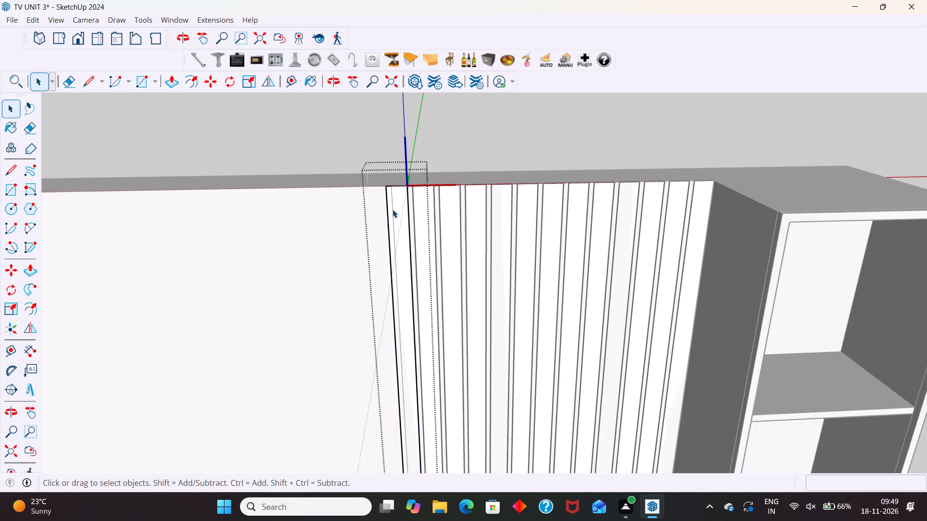
{"action": "left_click", "coordinate": [393, 209]}
{"action": "left_click", "coordinate": [393, 209]}
{"action": "left_click", "coordinate": [393, 209]}
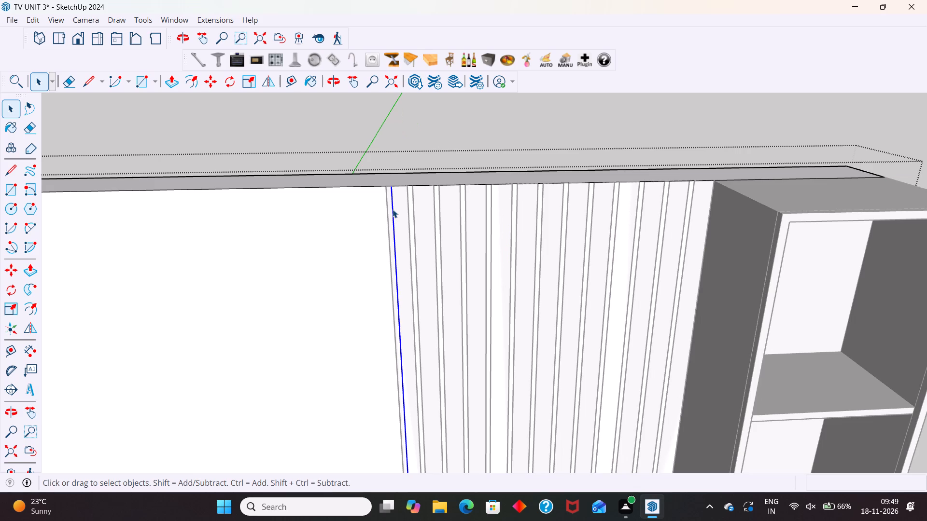
{"action": "key", "text": "Delete"}
{"action": "scroll", "coordinate": [285, 233], "scroll_direction": "down", "scroll_amount": 7}
{"action": "left_click", "coordinate": [510, 212]}
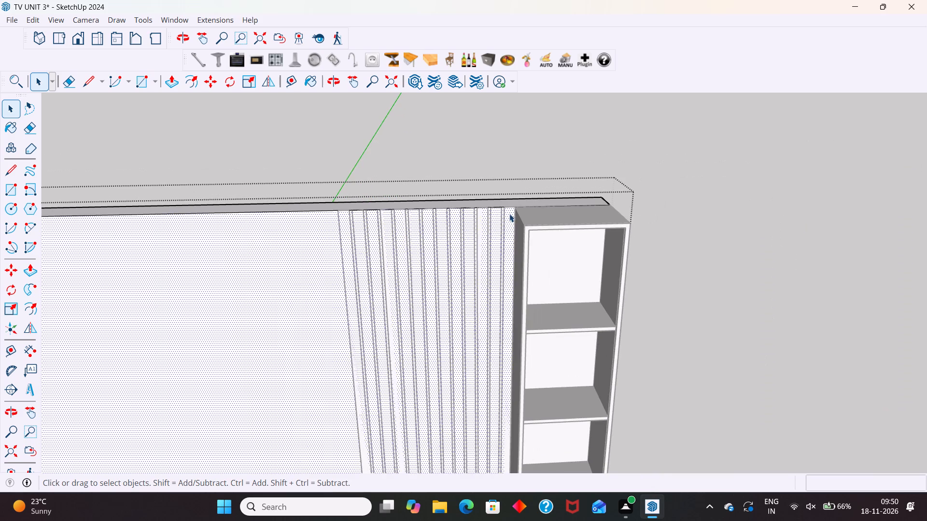
{"action": "scroll", "coordinate": [509, 214], "scroll_direction": "up", "scroll_amount": 5}
{"action": "triple_click", "coordinate": [509, 214]}
{"action": "left_click", "coordinate": [766, 176]}
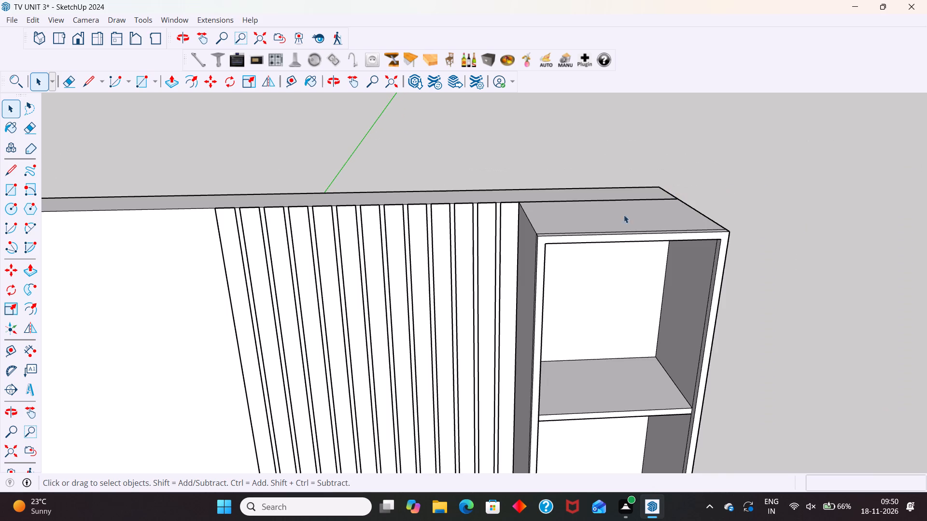
Extrude the strip component's face 1" with Push/Pull so all the strips get thickness, and leave the component.
{"action": "triple_click", "coordinate": [512, 244]}
{"action": "left_click", "coordinate": [511, 243]}
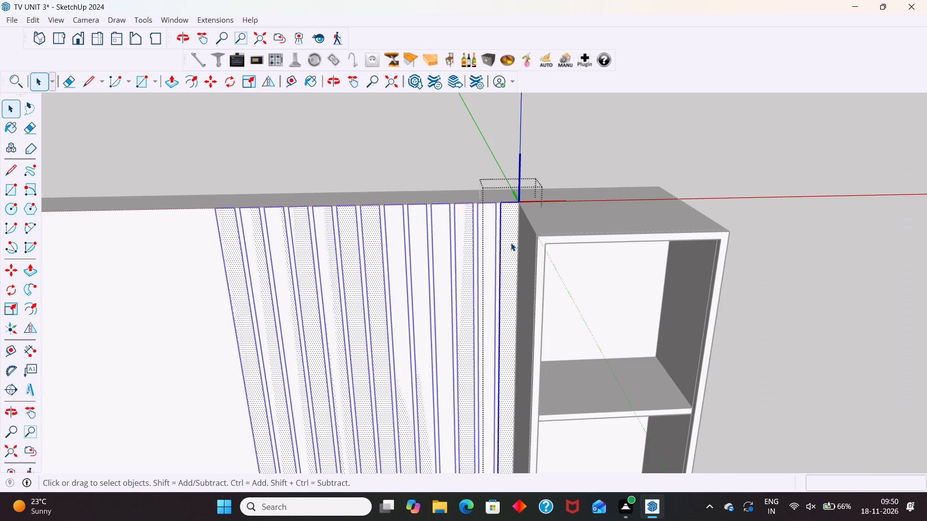
{"action": "key", "text": "p"}
{"action": "left_click", "coordinate": [511, 243]}
{"action": "type", "text": "1\""}
{"action": "key", "text": "Return"}
{"action": "key", "text": "space"}
{"action": "left_click", "coordinate": [701, 155]}
Examine the whole TV unit from several angles, including the slatted panel, the left column and the plain wall face.
{"action": "scroll", "coordinate": [704, 172], "scroll_direction": "down", "scroll_amount": 18}
{"action": "scroll", "coordinate": [680, 205], "scroll_direction": "down", "scroll_amount": 5}
{"action": "middle_click_drag", "start_coordinate": [619, 284], "coordinate": [573, 230]}
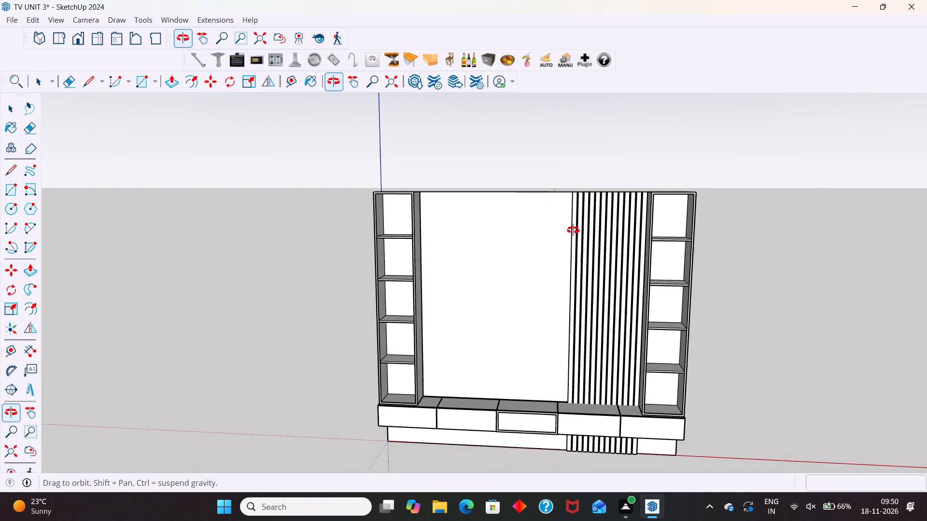
{"action": "middle_click_drag", "start_coordinate": [573, 230], "coordinate": [611, 250]}
{"action": "scroll", "coordinate": [595, 233], "scroll_direction": "down", "scroll_amount": 1}
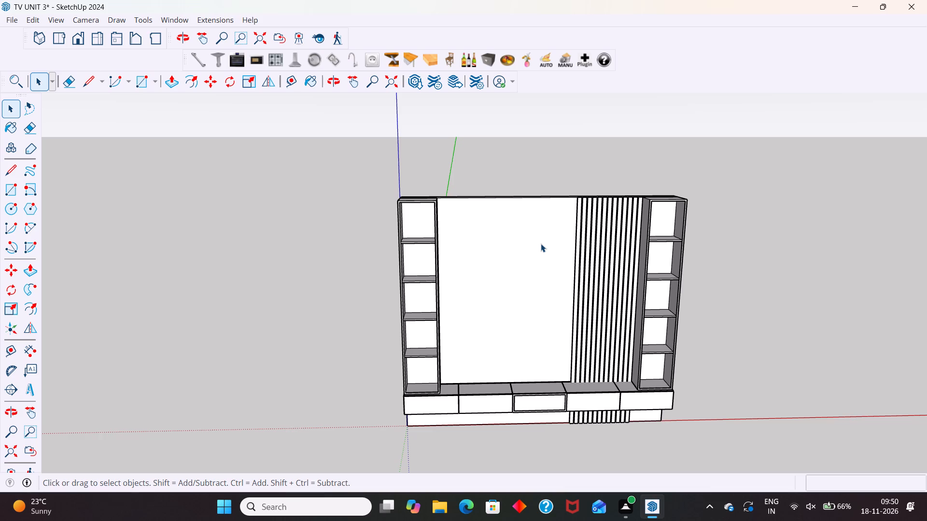
{"action": "scroll", "coordinate": [526, 235], "scroll_direction": "down", "scroll_amount": 4}
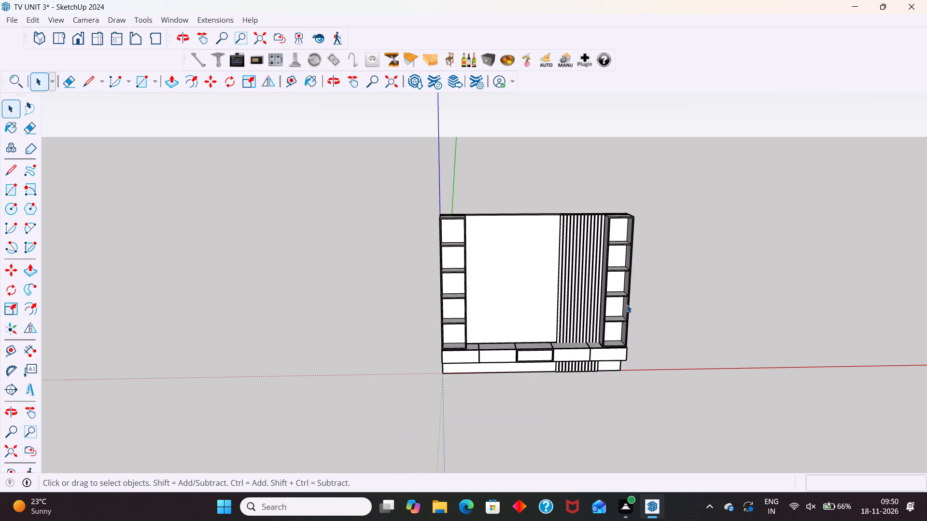
{"action": "middle_click_drag", "start_coordinate": [627, 304], "coordinate": [433, 284]}
{"action": "scroll", "coordinate": [471, 242], "scroll_direction": "up", "scroll_amount": 13}
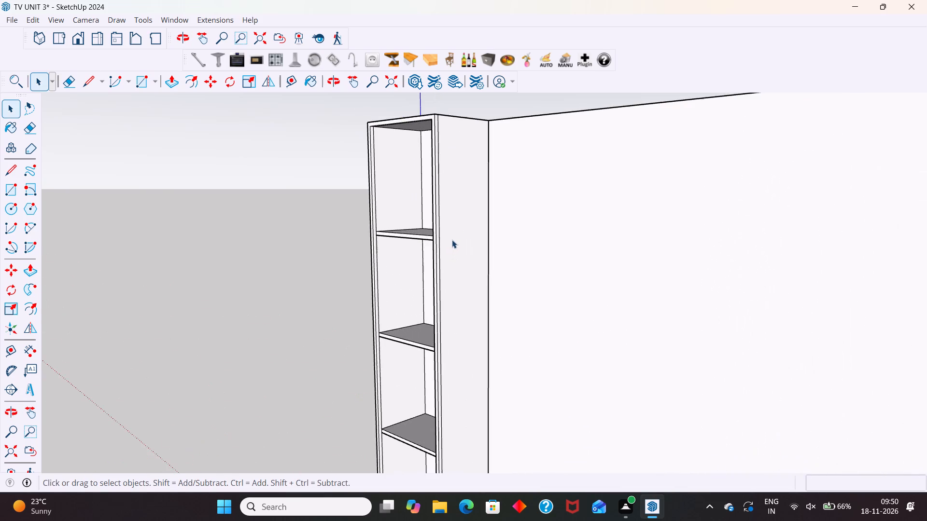
{"action": "scroll", "coordinate": [452, 240], "scroll_direction": "up", "scroll_amount": 1}
{"action": "middle_click_drag", "start_coordinate": [445, 247], "coordinate": [458, 284]}
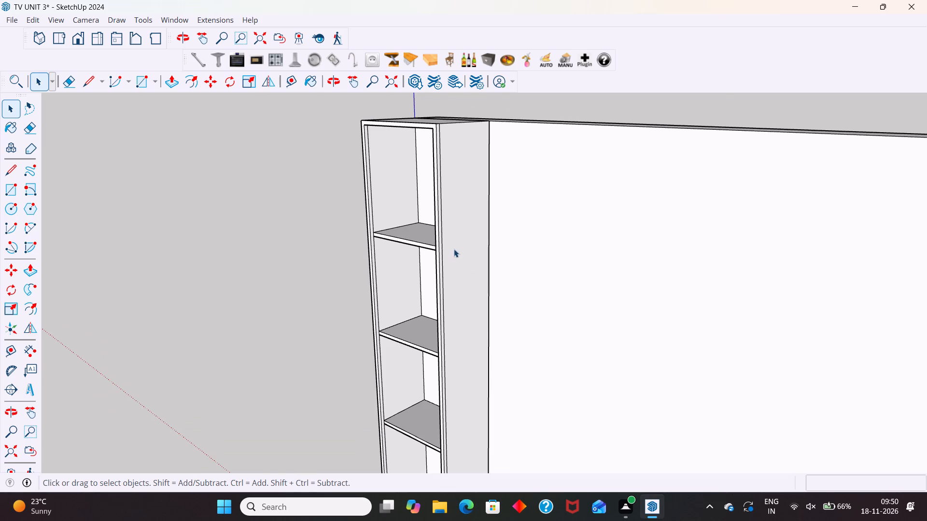
{"action": "scroll", "coordinate": [375, 188], "scroll_direction": "down", "scroll_amount": 7}
{"action": "middle_click_drag", "start_coordinate": [414, 280], "coordinate": [502, 312]}
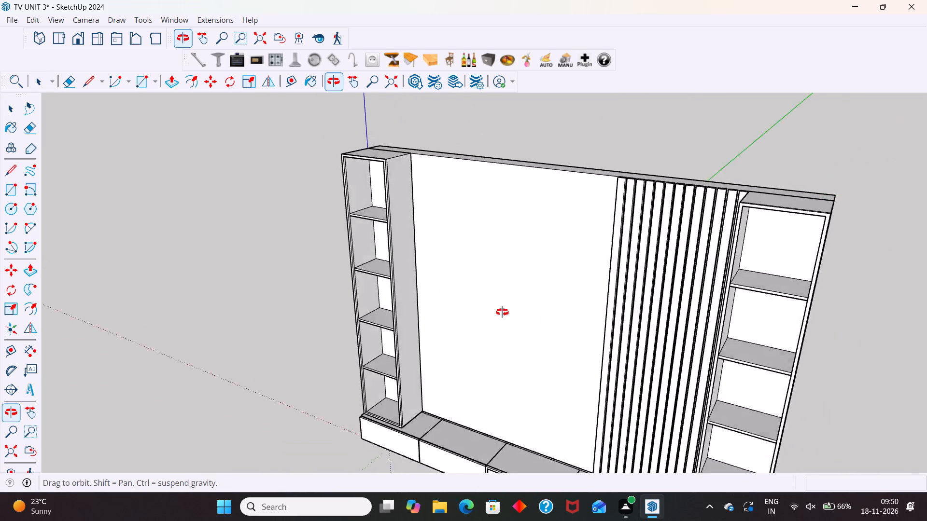
{"action": "middle_click_drag", "start_coordinate": [502, 312], "coordinate": [635, 309]}
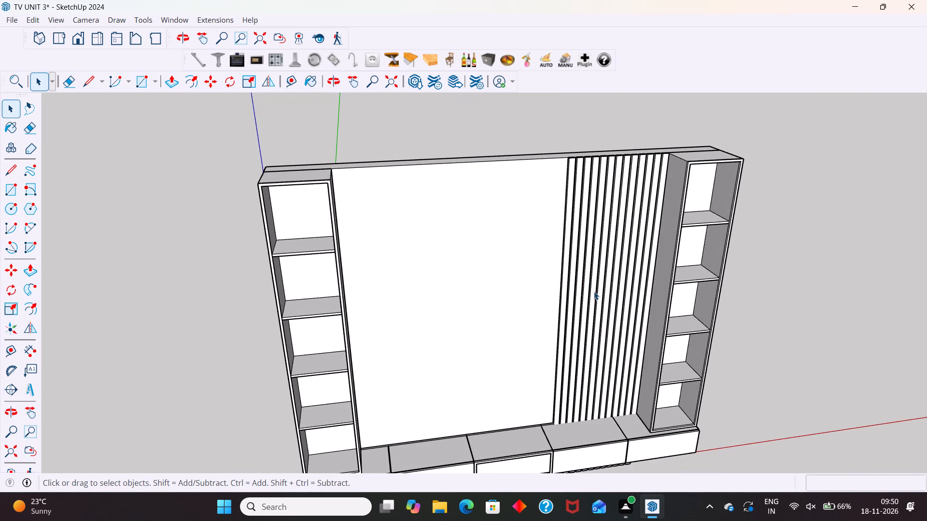
{"action": "middle_click_drag", "start_coordinate": [666, 199], "coordinate": [566, 217]}
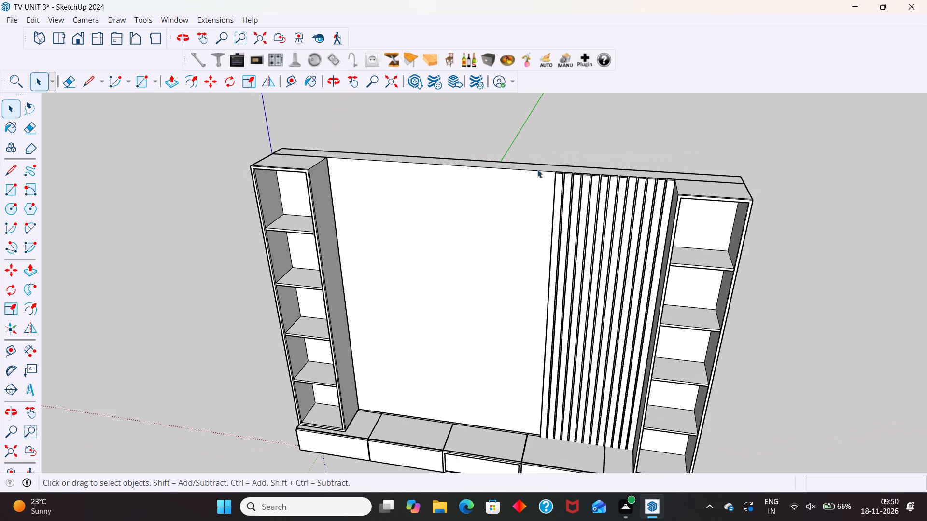
Place a horizontal guide 1' below the top edge of the plain wall face, inside the wall group.
{"action": "double_click", "coordinate": [528, 169]}
{"action": "left_click", "coordinate": [519, 181]}
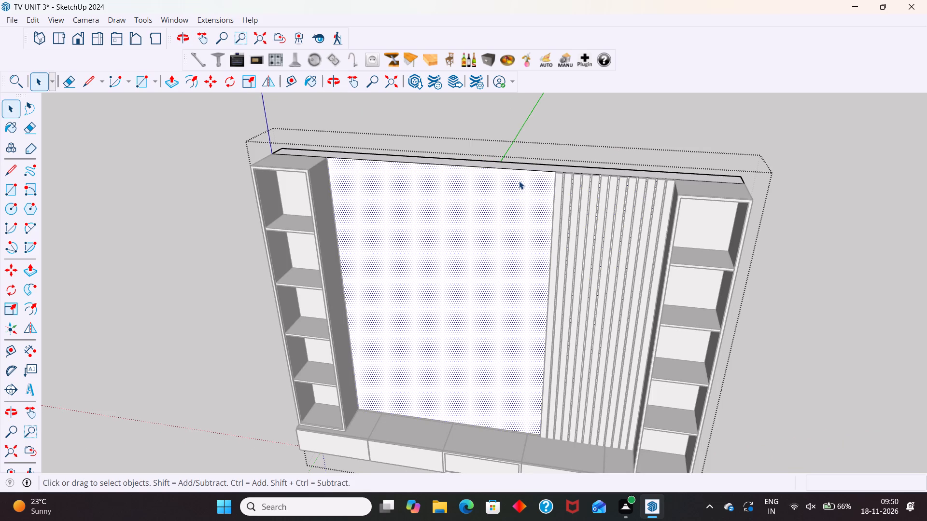
{"action": "key", "text": "t"}
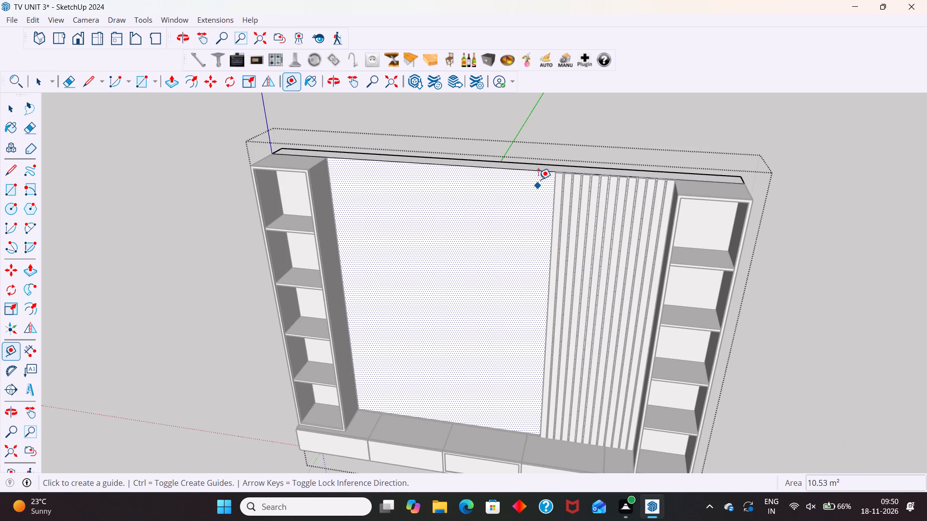
{"action": "left_click_drag", "start_coordinate": [541, 171], "coordinate": [541, 176]}
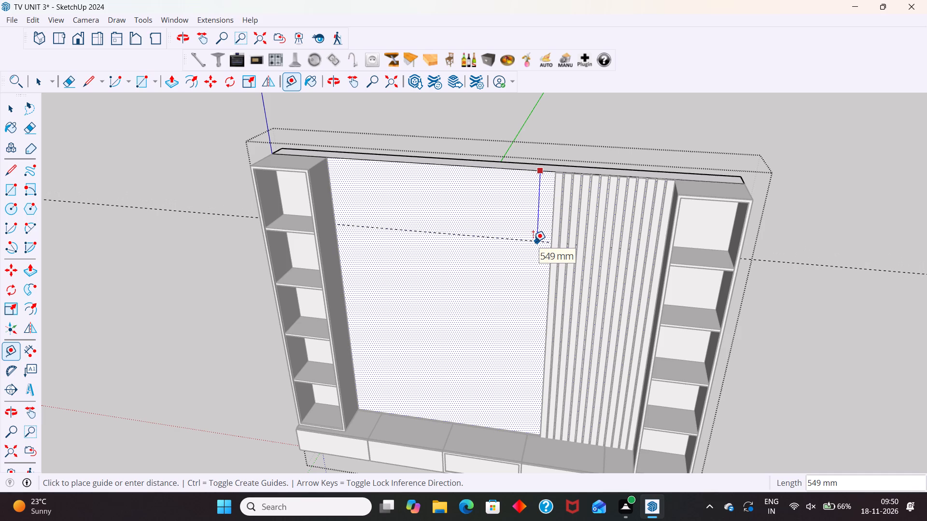
{"action": "type", "text": "1'"}
{"action": "key", "text": "Return"}
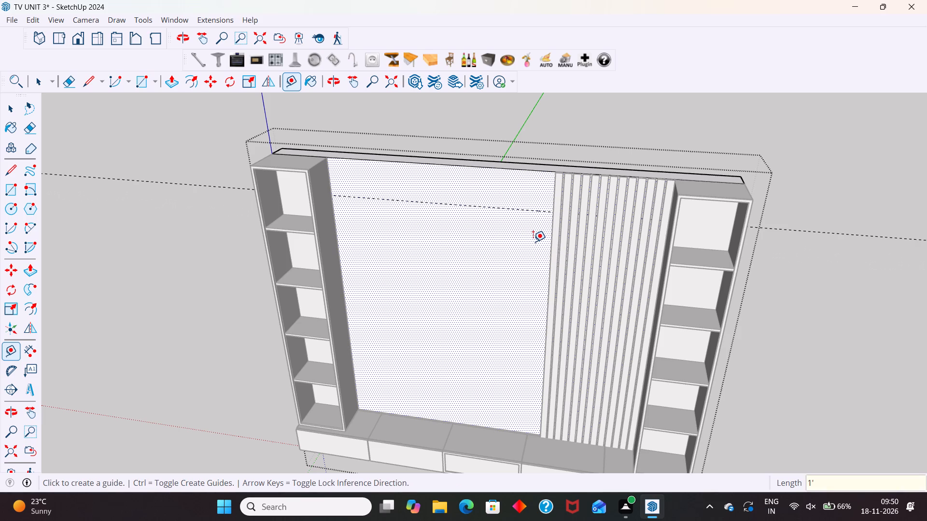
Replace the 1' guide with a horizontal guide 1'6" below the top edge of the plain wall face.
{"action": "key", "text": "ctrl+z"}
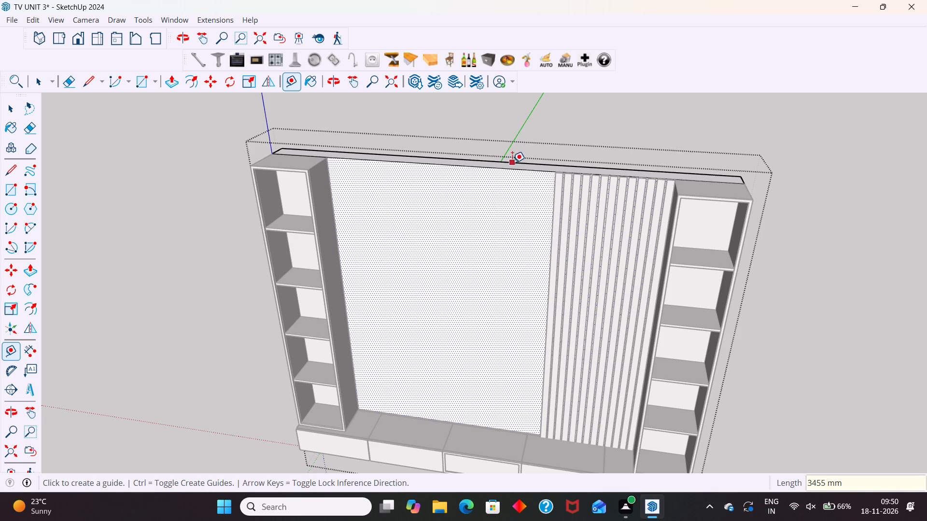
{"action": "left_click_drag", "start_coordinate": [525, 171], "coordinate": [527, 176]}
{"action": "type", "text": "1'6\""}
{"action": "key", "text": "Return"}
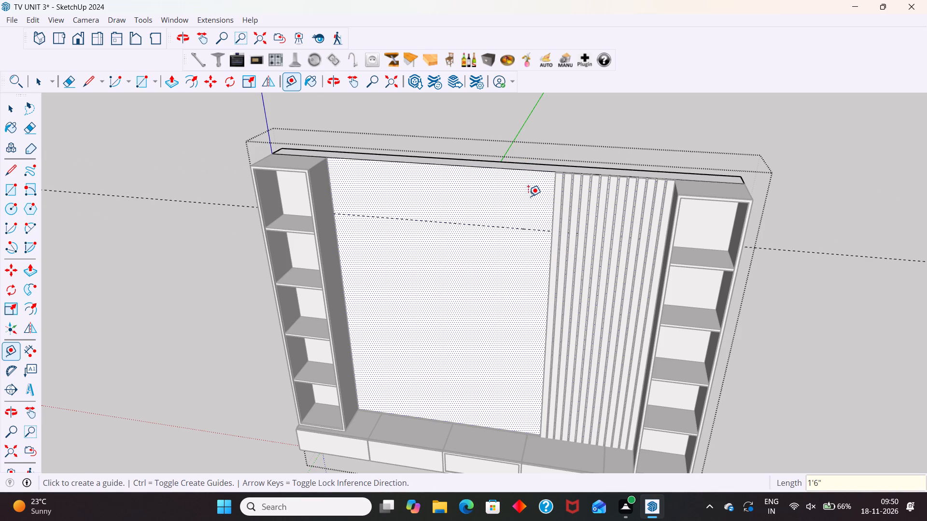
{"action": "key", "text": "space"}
Examine the guide's height on the plain wall face against both shelved columns from several angles.
{"action": "scroll", "coordinate": [461, 170], "scroll_direction": "down", "scroll_amount": 3}
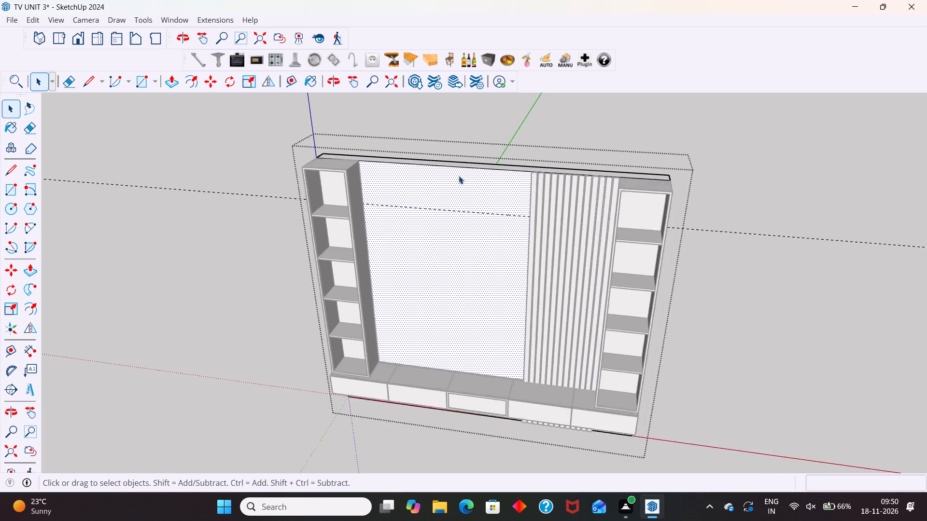
{"action": "scroll", "coordinate": [459, 176], "scroll_direction": "down", "scroll_amount": 3}
{"action": "middle_click_drag", "start_coordinate": [449, 231], "coordinate": [568, 222]}
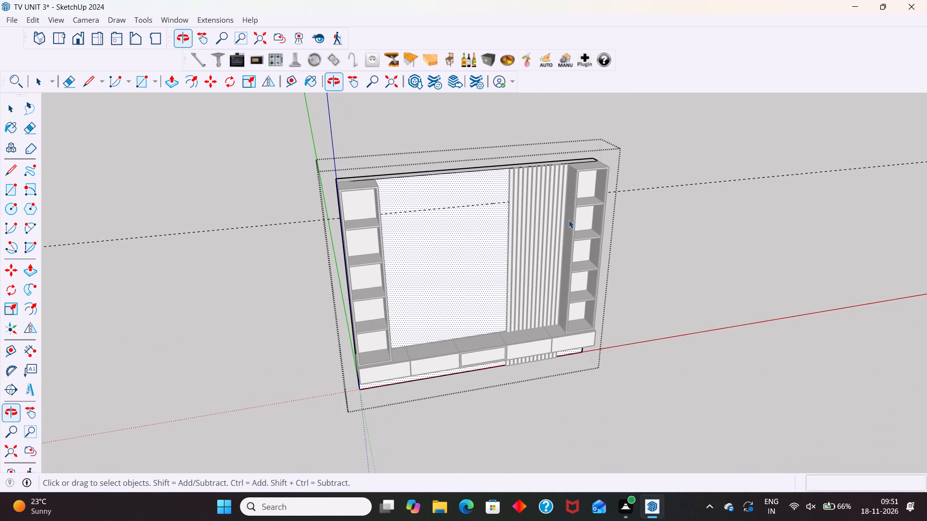
{"action": "scroll", "coordinate": [570, 220], "scroll_direction": "up", "scroll_amount": 2}
{"action": "middle_click_drag", "start_coordinate": [570, 220], "coordinate": [552, 228]}
{"action": "scroll", "coordinate": [534, 230], "scroll_direction": "up", "scroll_amount": 4}
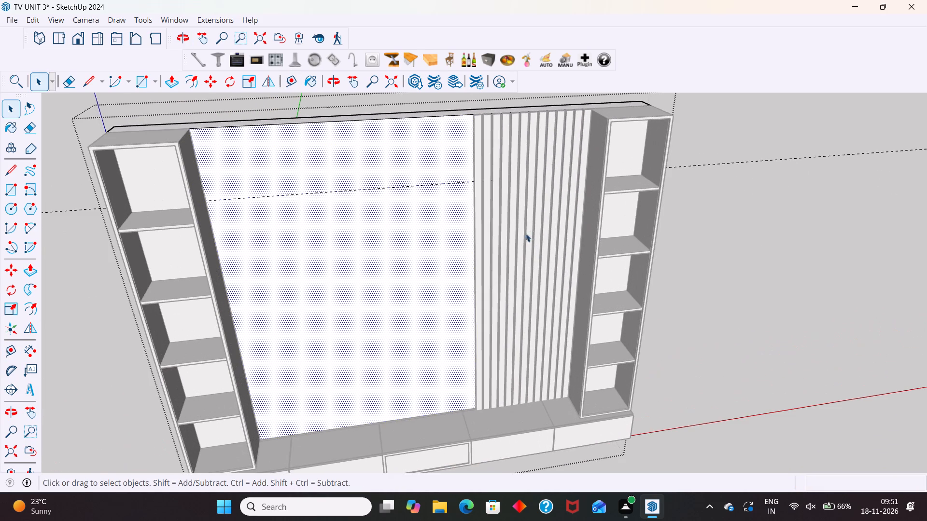
{"action": "middle_click_drag", "start_coordinate": [511, 237], "coordinate": [421, 254]}
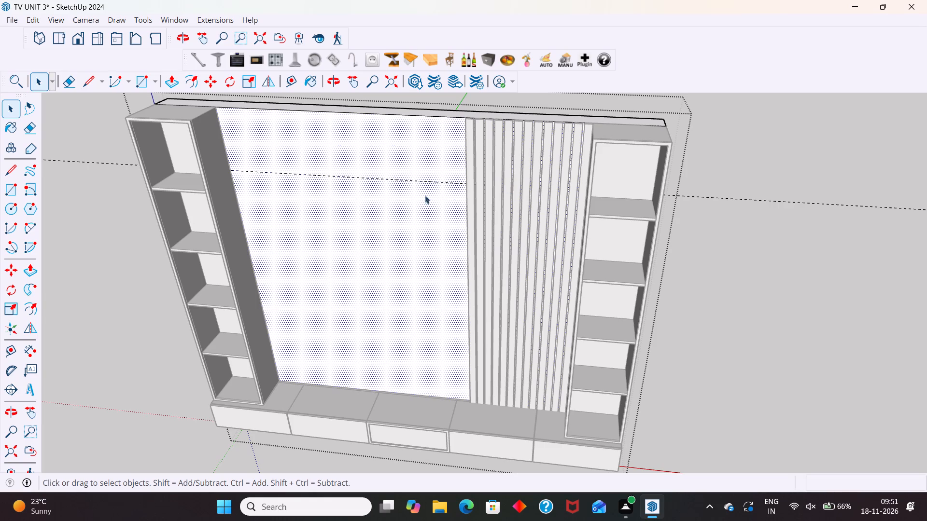
{"action": "middle_click_drag", "start_coordinate": [433, 208], "coordinate": [540, 211]}
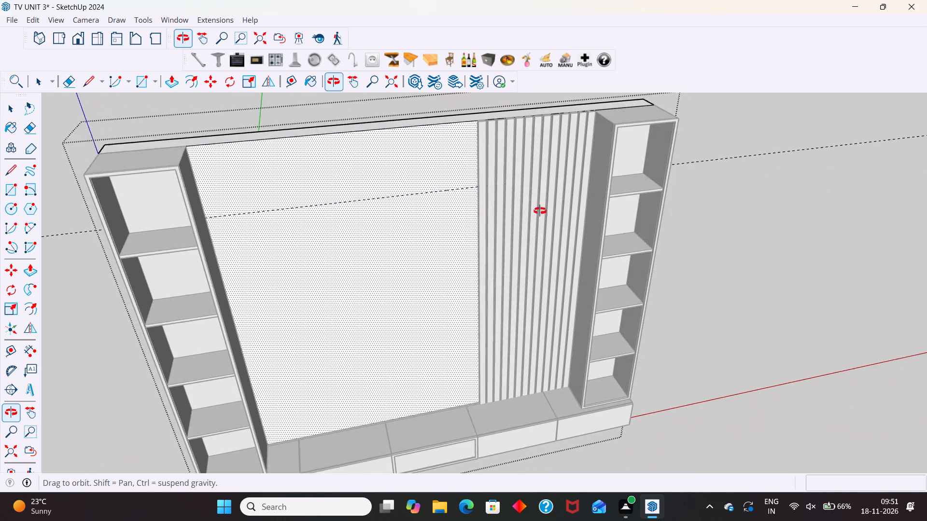
{"action": "middle_click_drag", "start_coordinate": [540, 211], "coordinate": [548, 207]}
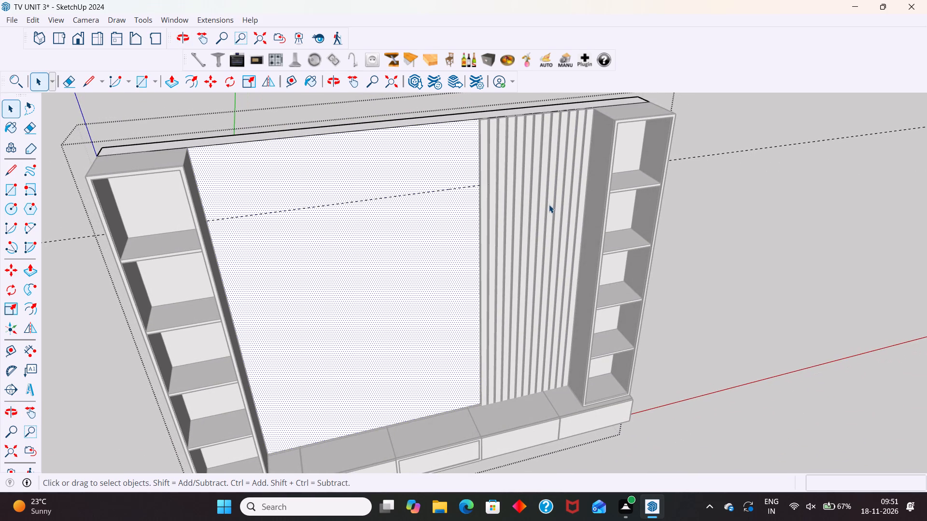
Undo the horizontal guide on the plain wall face and leave the wall group.
{"action": "key", "text": "ctrl+z"}
{"action": "scroll", "coordinate": [520, 202], "scroll_direction": "down", "scroll_amount": 3}
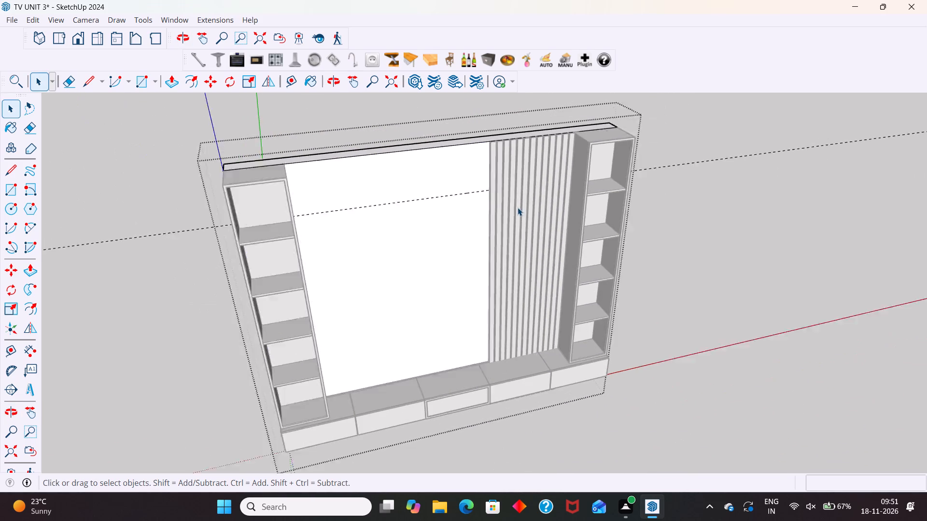
{"action": "scroll", "coordinate": [518, 207], "scroll_direction": "down", "scroll_amount": 2}
{"action": "key", "text": "ctrl+z"}
{"action": "middle_click_drag", "start_coordinate": [624, 265], "coordinate": [454, 250]}
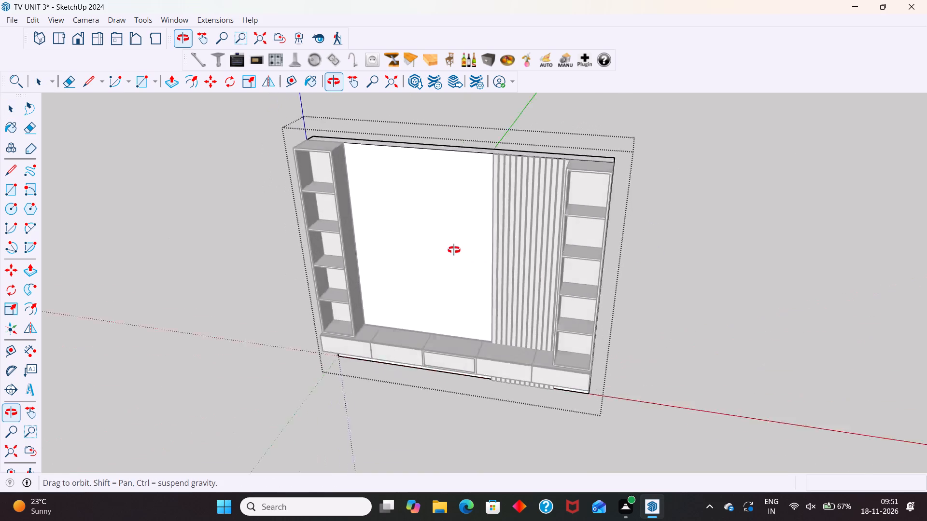
{"action": "middle_click_drag", "start_coordinate": [454, 250], "coordinate": [451, 248]}
{"action": "left_click", "coordinate": [828, 221]}
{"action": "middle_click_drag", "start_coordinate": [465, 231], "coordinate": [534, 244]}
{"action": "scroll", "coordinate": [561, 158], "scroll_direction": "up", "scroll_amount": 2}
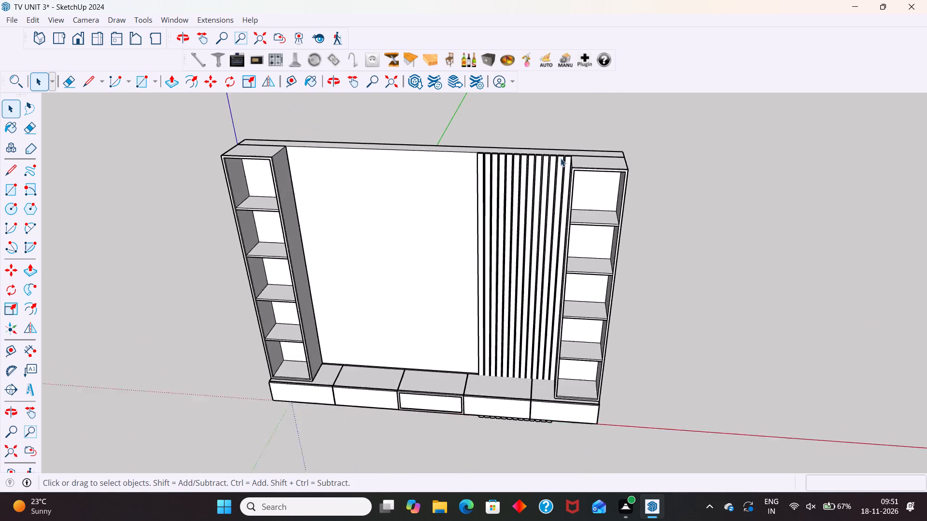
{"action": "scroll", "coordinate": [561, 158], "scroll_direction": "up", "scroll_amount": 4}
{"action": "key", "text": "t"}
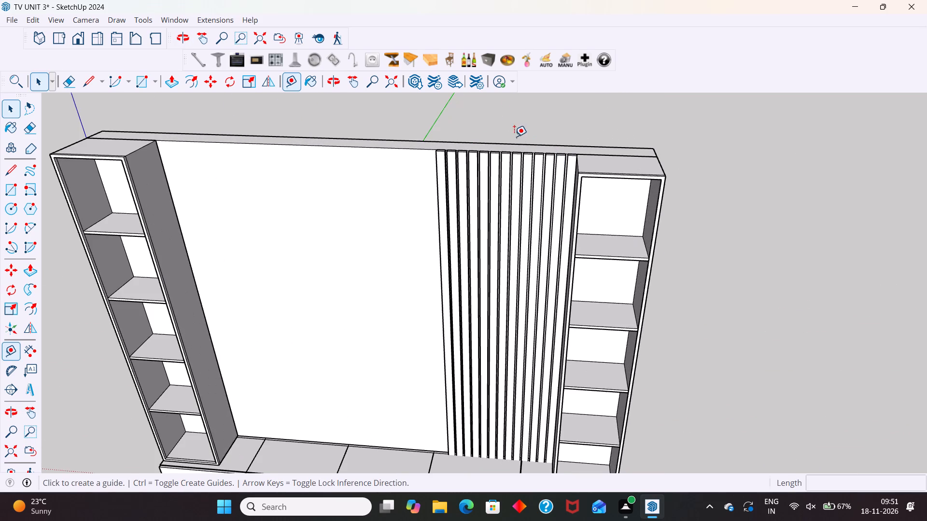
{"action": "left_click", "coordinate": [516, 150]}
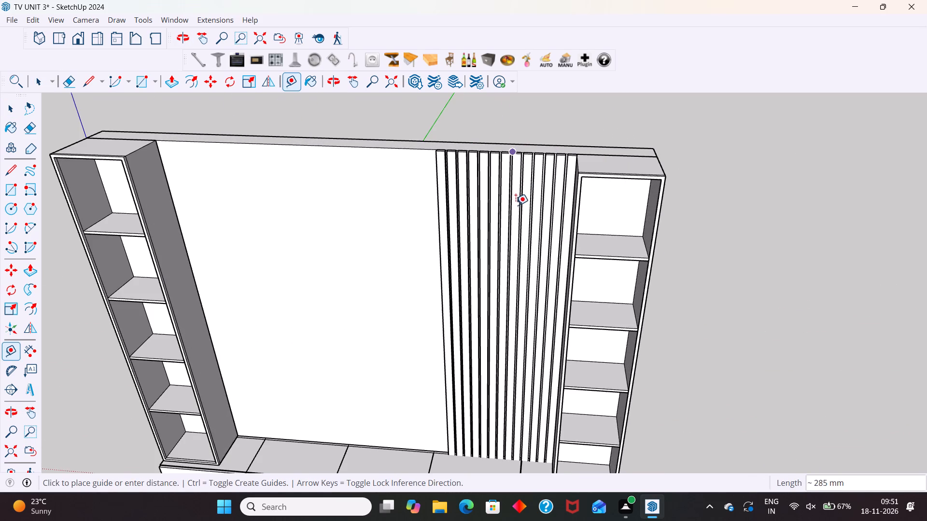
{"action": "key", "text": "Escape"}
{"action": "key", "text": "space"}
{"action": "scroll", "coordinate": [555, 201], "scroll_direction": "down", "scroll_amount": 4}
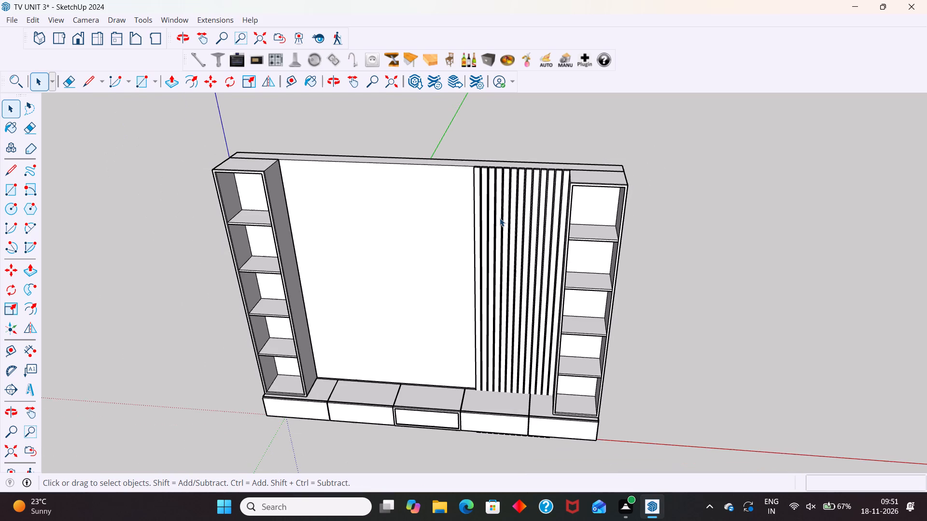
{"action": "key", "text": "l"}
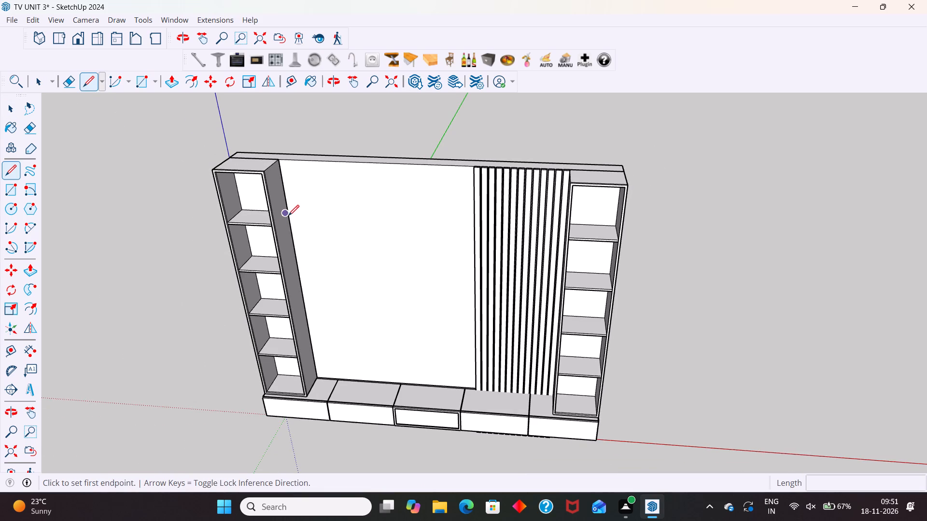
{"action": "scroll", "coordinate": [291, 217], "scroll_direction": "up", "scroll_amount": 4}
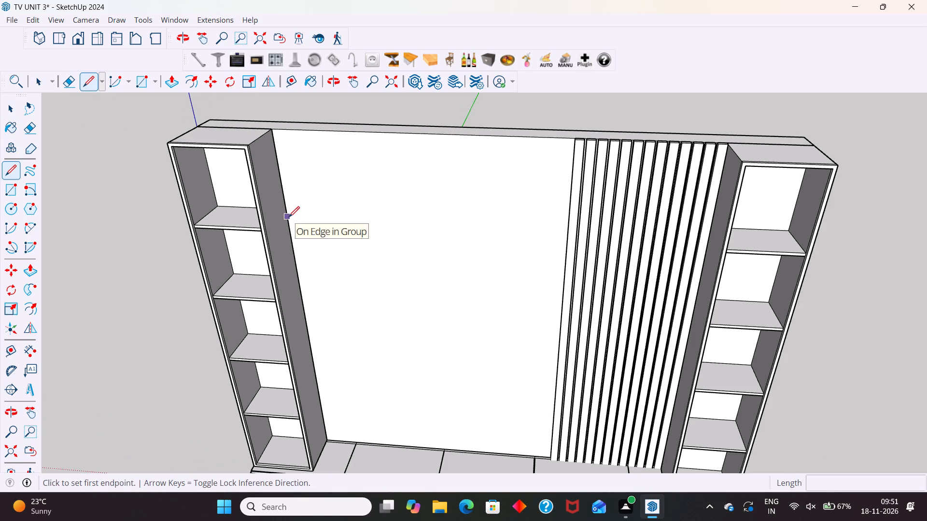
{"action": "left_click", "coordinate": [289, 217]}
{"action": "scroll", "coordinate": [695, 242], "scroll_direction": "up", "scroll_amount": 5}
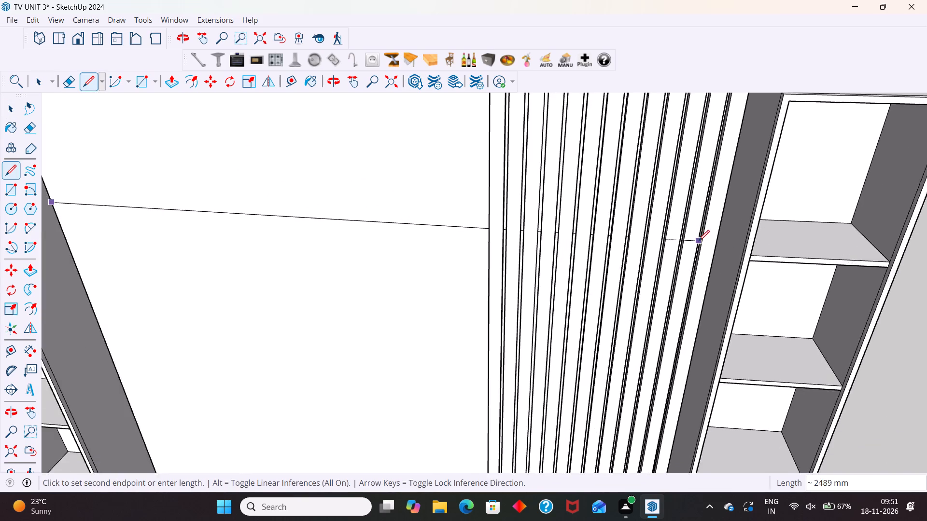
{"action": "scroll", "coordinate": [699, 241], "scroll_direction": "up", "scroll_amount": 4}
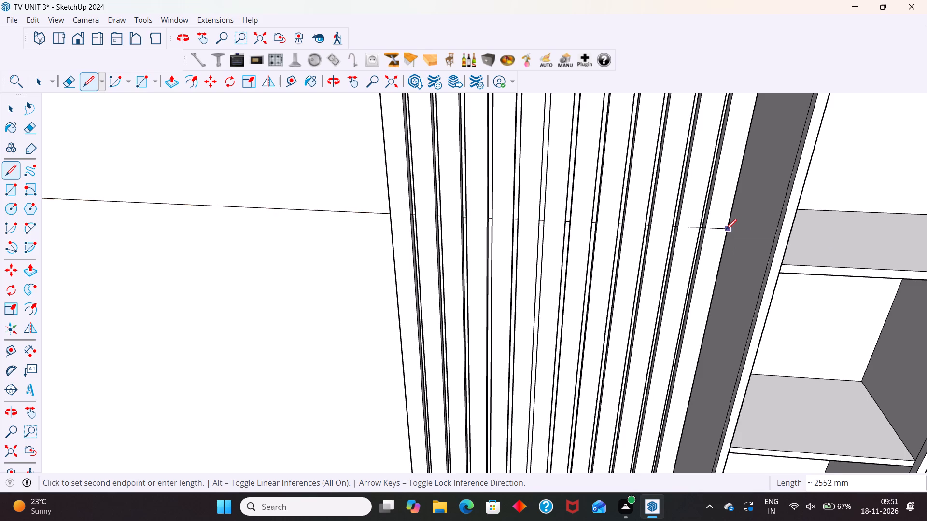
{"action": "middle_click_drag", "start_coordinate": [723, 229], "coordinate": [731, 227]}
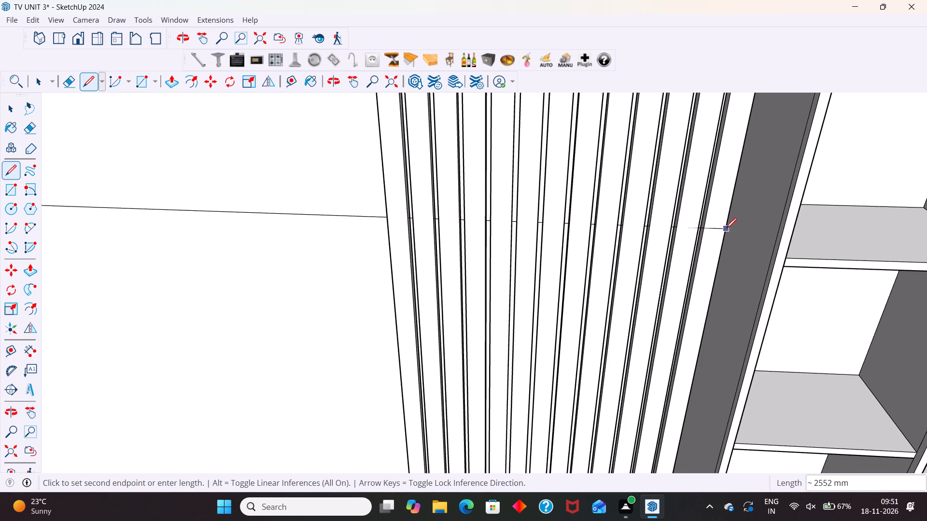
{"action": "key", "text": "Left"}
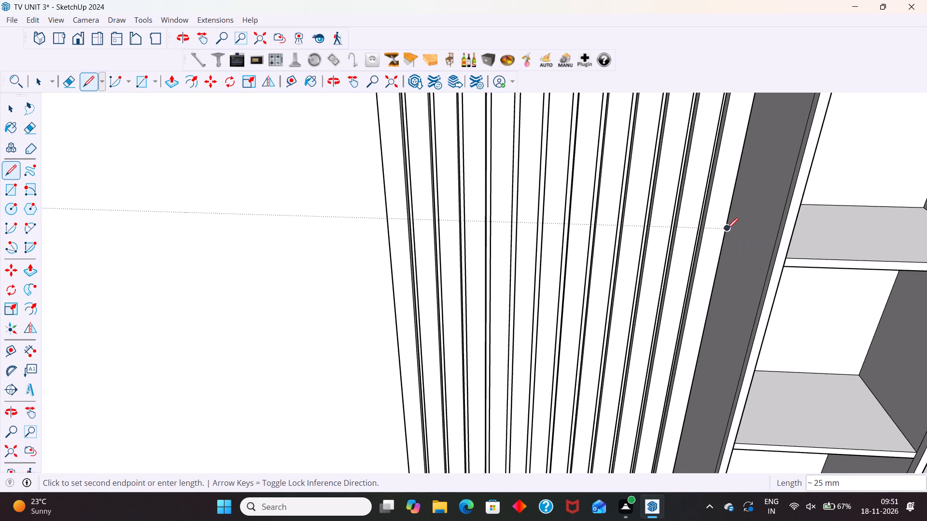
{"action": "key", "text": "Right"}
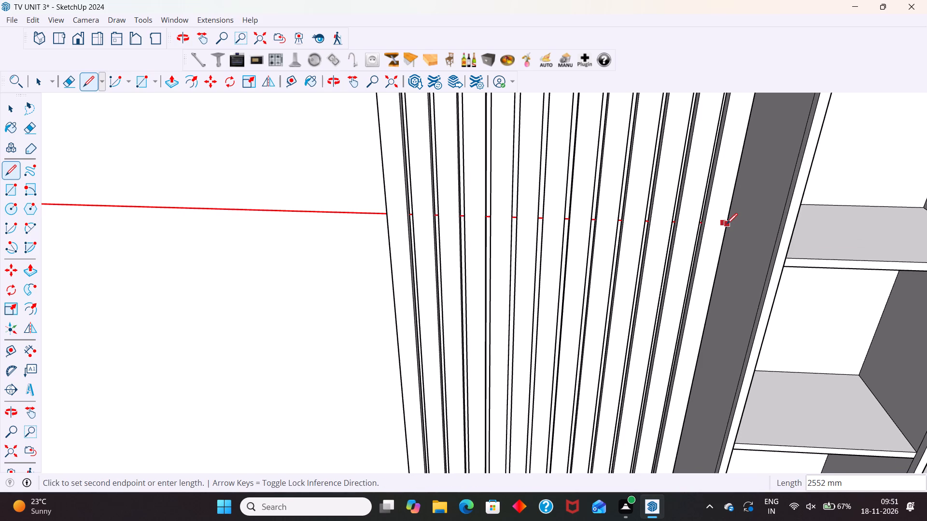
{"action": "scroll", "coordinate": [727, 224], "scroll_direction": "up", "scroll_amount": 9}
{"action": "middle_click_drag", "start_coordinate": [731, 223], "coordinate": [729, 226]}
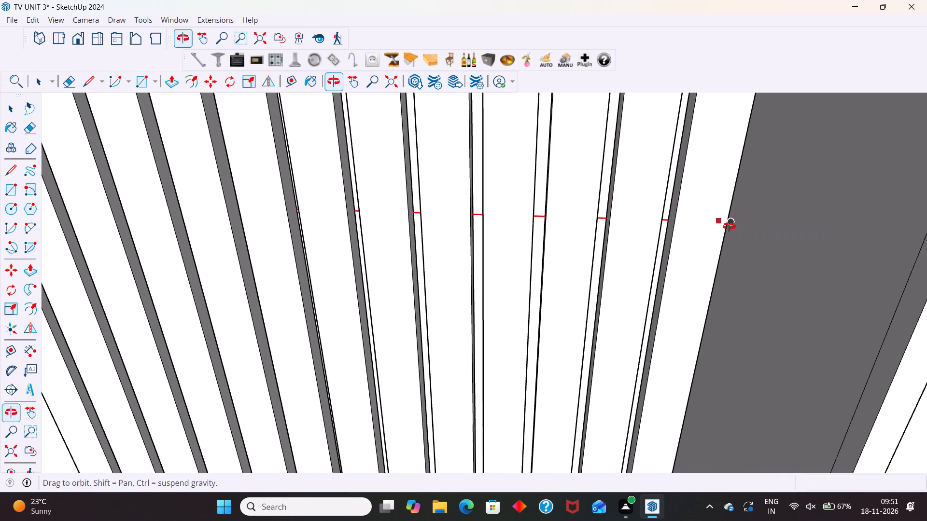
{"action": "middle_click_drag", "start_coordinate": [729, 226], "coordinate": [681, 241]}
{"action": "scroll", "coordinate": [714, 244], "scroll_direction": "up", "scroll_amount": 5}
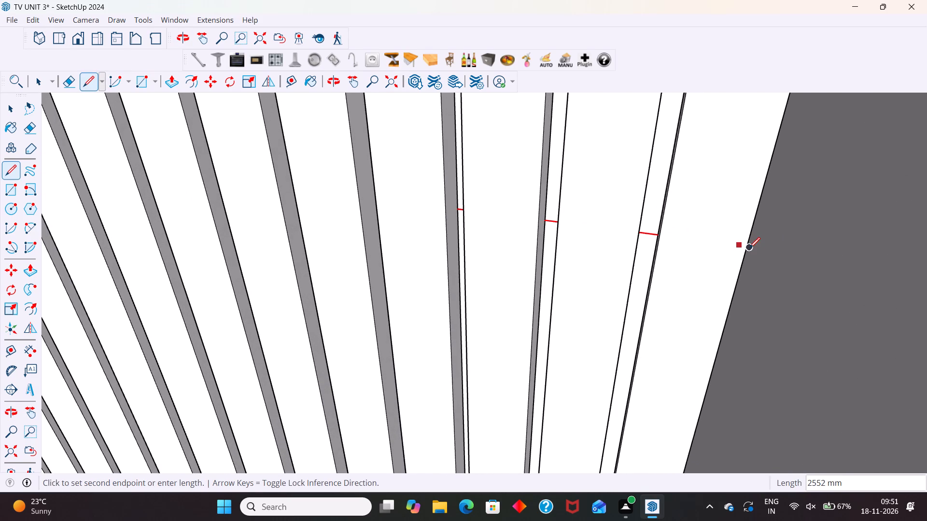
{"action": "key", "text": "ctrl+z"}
Draw a straight line about 2550 mm long across the slats and plain wall, from the right column's inner edge to the left column's.
{"action": "scroll", "coordinate": [748, 243], "scroll_direction": "down", "scroll_amount": 7}
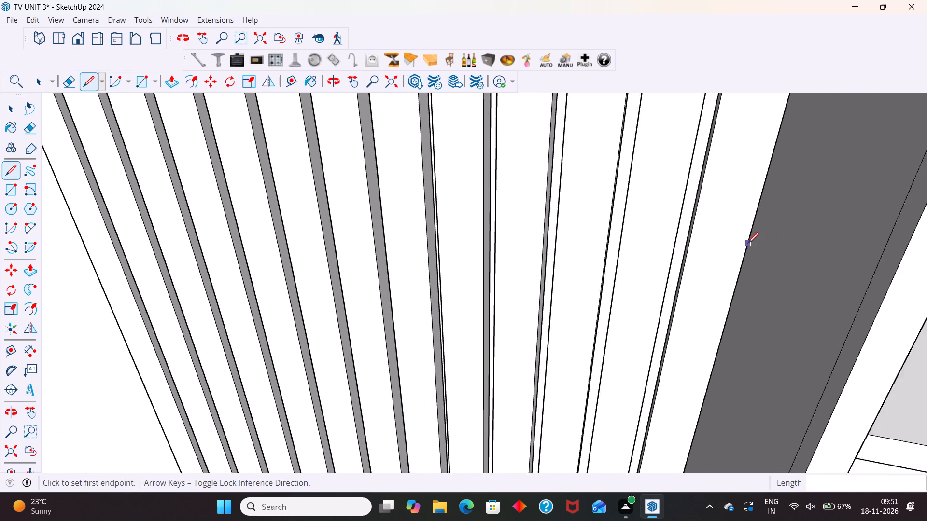
{"action": "scroll", "coordinate": [755, 241], "scroll_direction": "up", "scroll_amount": 6}
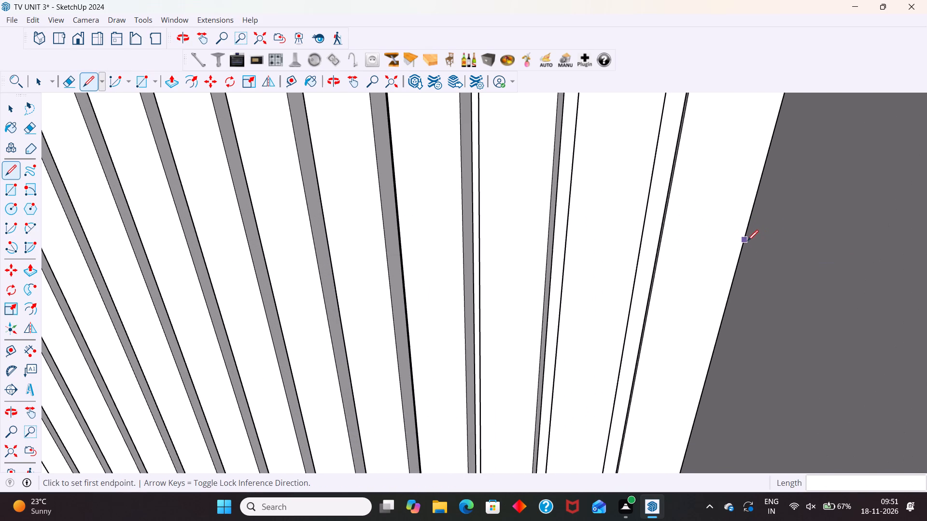
{"action": "left_click", "coordinate": [749, 234]}
{"action": "scroll", "coordinate": [704, 241], "scroll_direction": "down", "scroll_amount": 7}
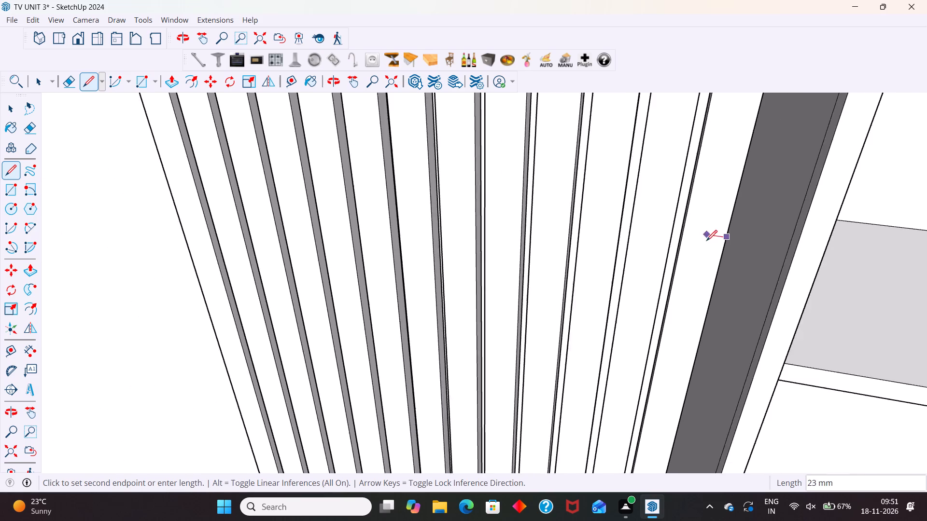
{"action": "scroll", "coordinate": [712, 231], "scroll_direction": "down", "scroll_amount": 13}
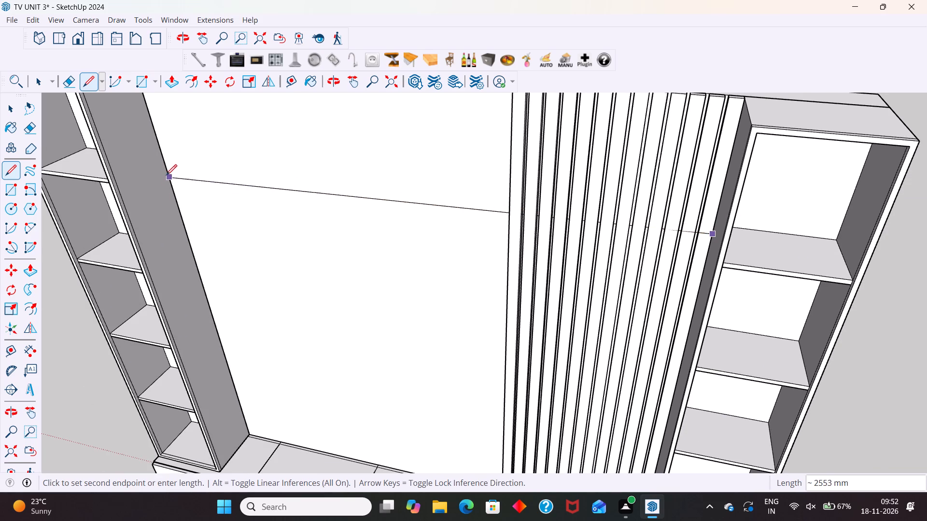
{"action": "left_click", "coordinate": [165, 162]}
{"action": "key", "text": "space"}
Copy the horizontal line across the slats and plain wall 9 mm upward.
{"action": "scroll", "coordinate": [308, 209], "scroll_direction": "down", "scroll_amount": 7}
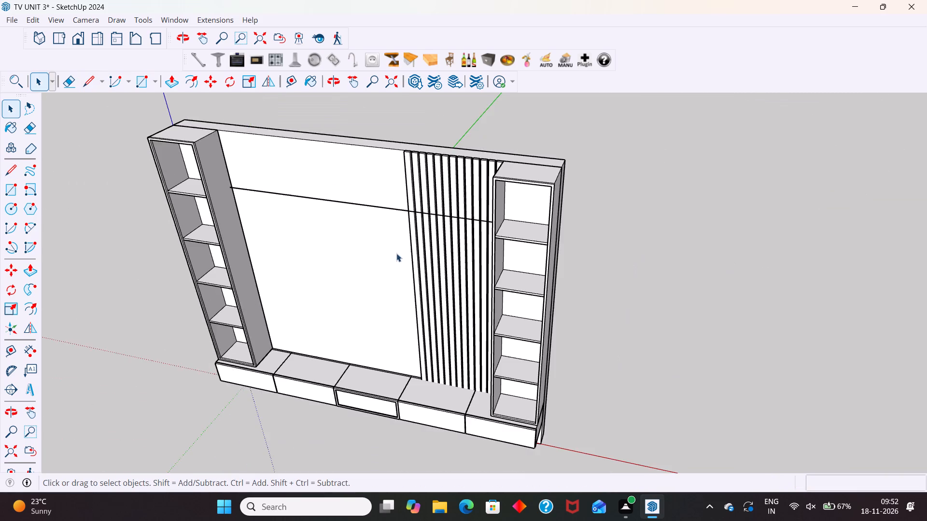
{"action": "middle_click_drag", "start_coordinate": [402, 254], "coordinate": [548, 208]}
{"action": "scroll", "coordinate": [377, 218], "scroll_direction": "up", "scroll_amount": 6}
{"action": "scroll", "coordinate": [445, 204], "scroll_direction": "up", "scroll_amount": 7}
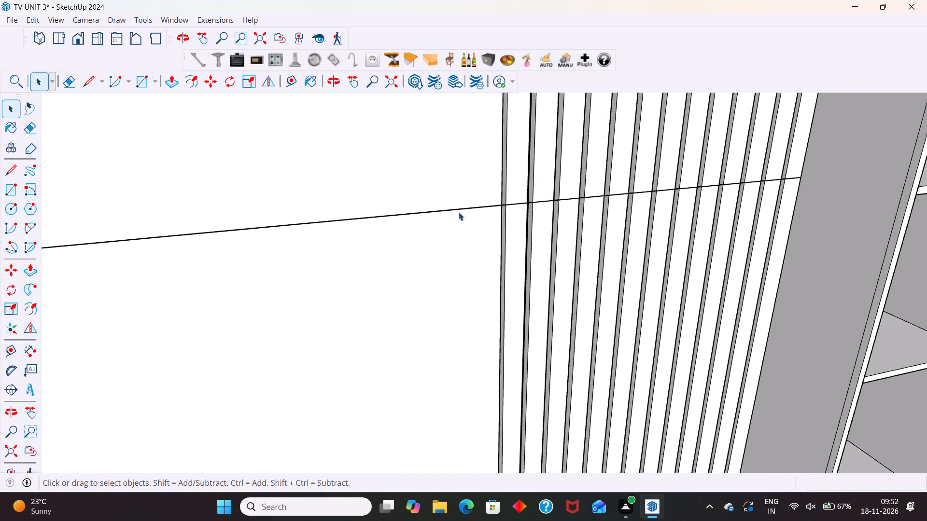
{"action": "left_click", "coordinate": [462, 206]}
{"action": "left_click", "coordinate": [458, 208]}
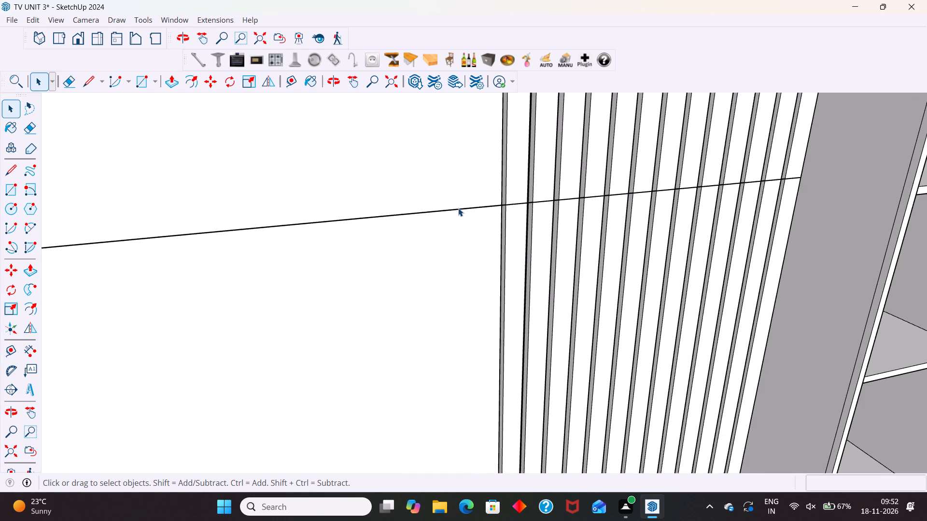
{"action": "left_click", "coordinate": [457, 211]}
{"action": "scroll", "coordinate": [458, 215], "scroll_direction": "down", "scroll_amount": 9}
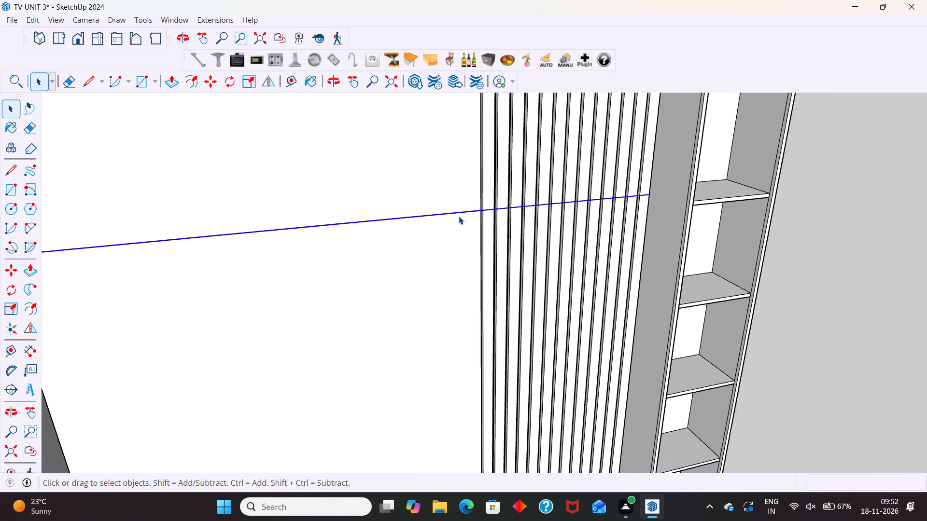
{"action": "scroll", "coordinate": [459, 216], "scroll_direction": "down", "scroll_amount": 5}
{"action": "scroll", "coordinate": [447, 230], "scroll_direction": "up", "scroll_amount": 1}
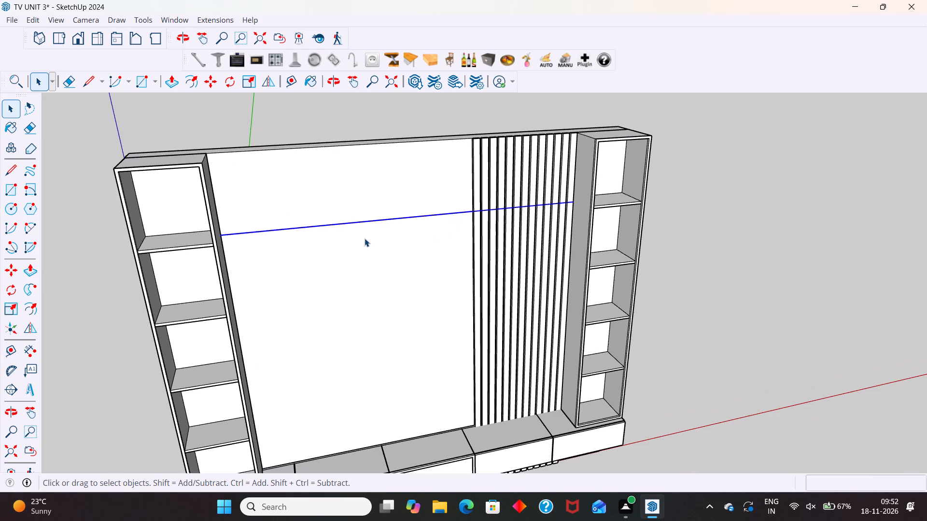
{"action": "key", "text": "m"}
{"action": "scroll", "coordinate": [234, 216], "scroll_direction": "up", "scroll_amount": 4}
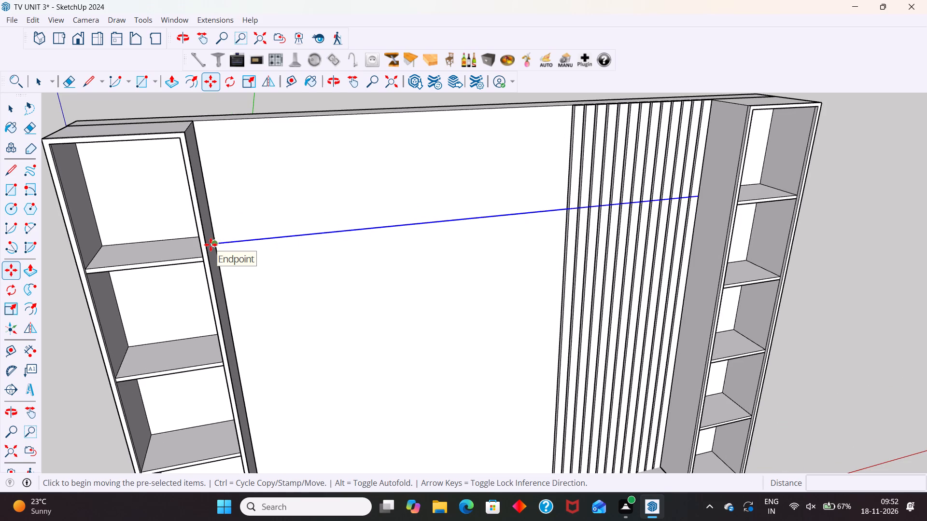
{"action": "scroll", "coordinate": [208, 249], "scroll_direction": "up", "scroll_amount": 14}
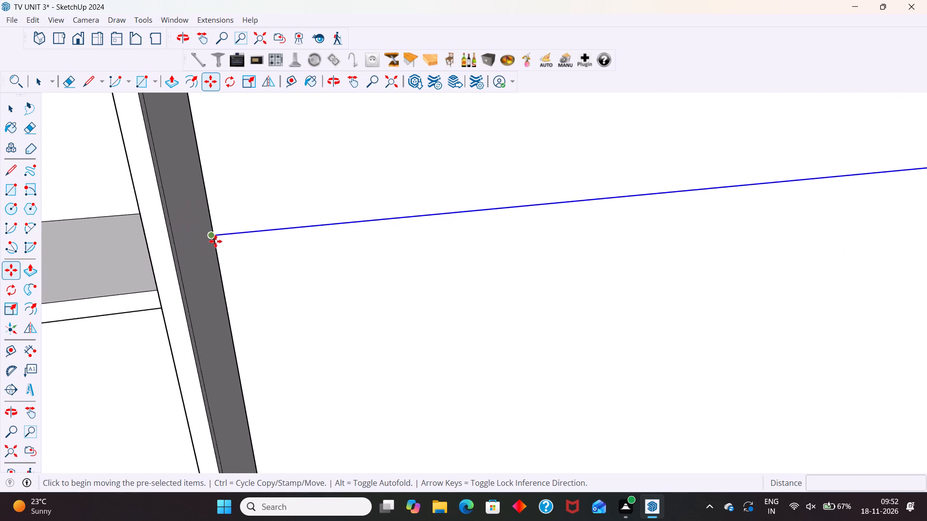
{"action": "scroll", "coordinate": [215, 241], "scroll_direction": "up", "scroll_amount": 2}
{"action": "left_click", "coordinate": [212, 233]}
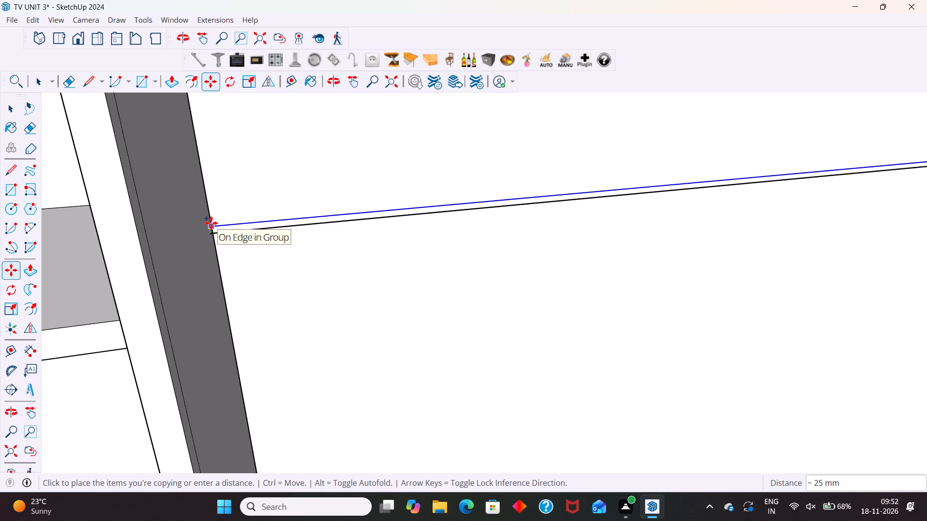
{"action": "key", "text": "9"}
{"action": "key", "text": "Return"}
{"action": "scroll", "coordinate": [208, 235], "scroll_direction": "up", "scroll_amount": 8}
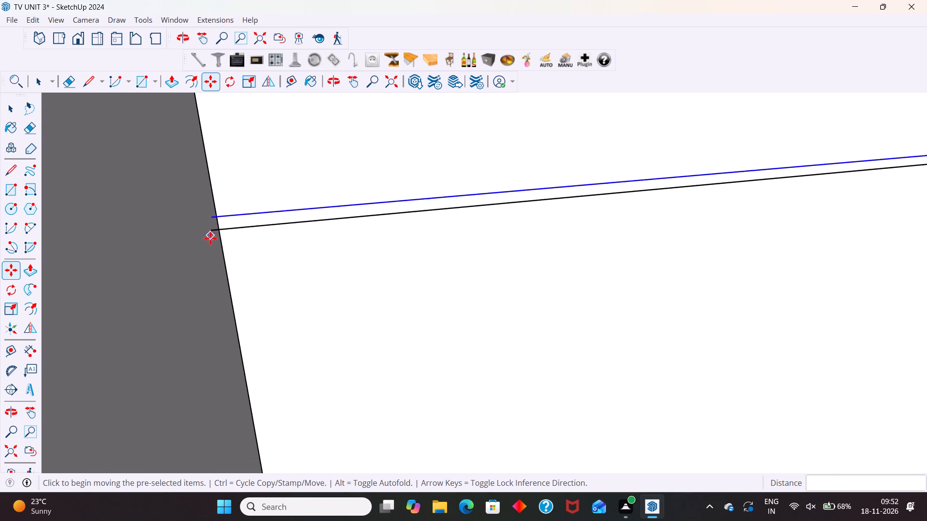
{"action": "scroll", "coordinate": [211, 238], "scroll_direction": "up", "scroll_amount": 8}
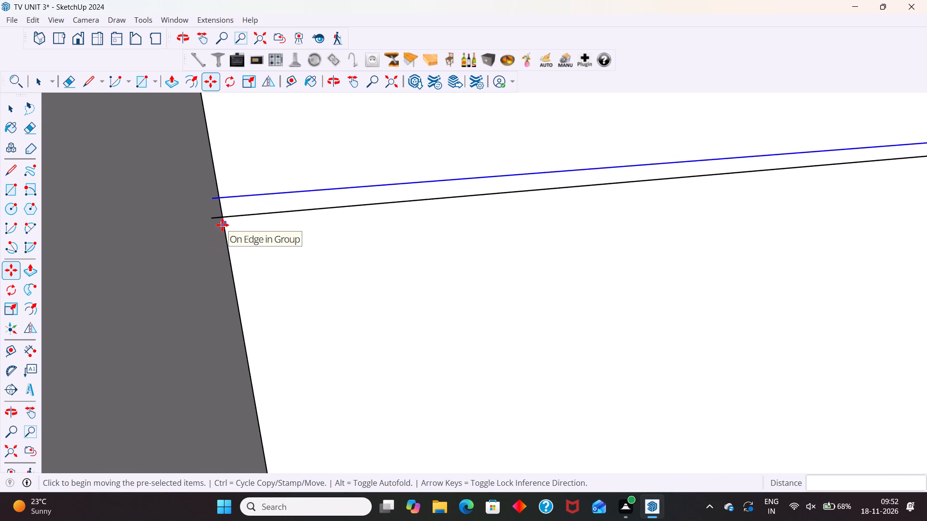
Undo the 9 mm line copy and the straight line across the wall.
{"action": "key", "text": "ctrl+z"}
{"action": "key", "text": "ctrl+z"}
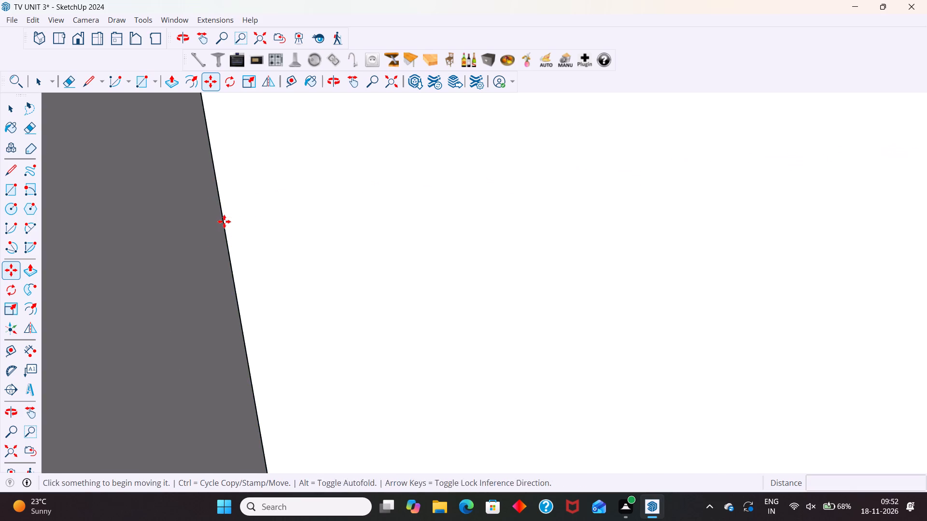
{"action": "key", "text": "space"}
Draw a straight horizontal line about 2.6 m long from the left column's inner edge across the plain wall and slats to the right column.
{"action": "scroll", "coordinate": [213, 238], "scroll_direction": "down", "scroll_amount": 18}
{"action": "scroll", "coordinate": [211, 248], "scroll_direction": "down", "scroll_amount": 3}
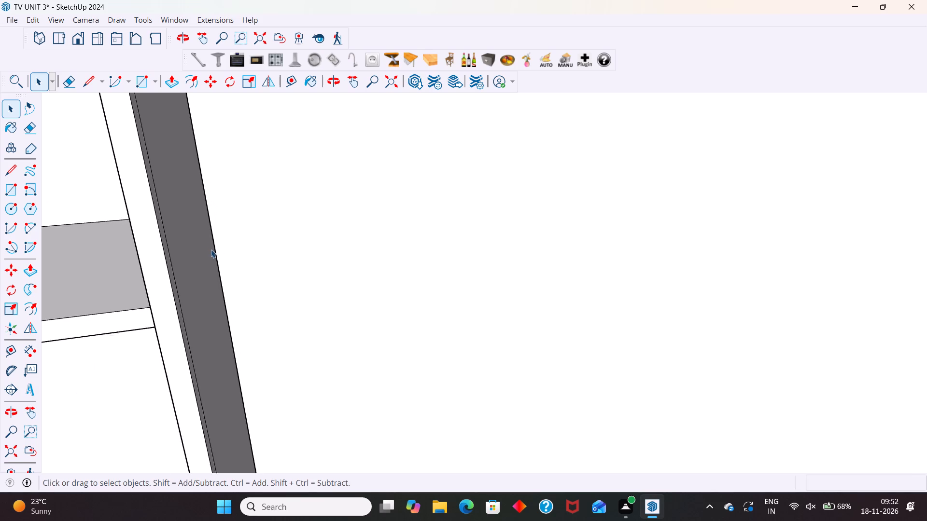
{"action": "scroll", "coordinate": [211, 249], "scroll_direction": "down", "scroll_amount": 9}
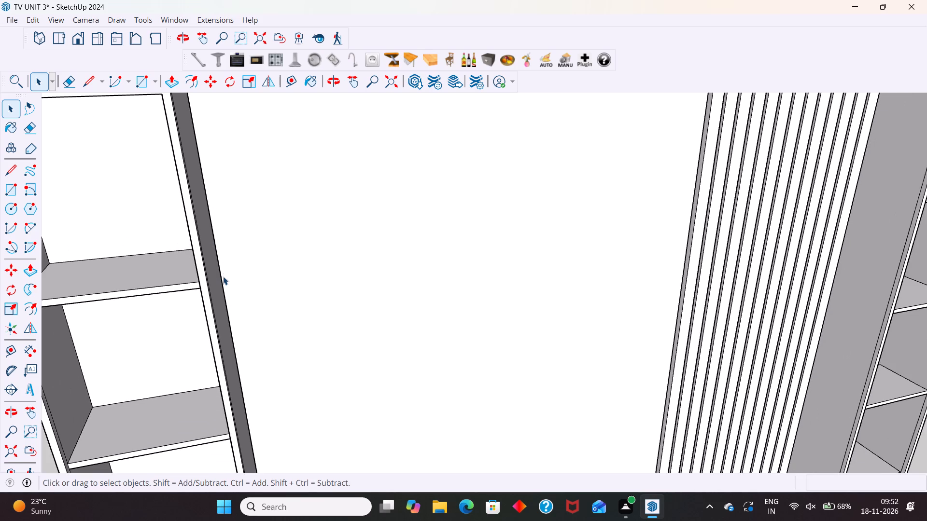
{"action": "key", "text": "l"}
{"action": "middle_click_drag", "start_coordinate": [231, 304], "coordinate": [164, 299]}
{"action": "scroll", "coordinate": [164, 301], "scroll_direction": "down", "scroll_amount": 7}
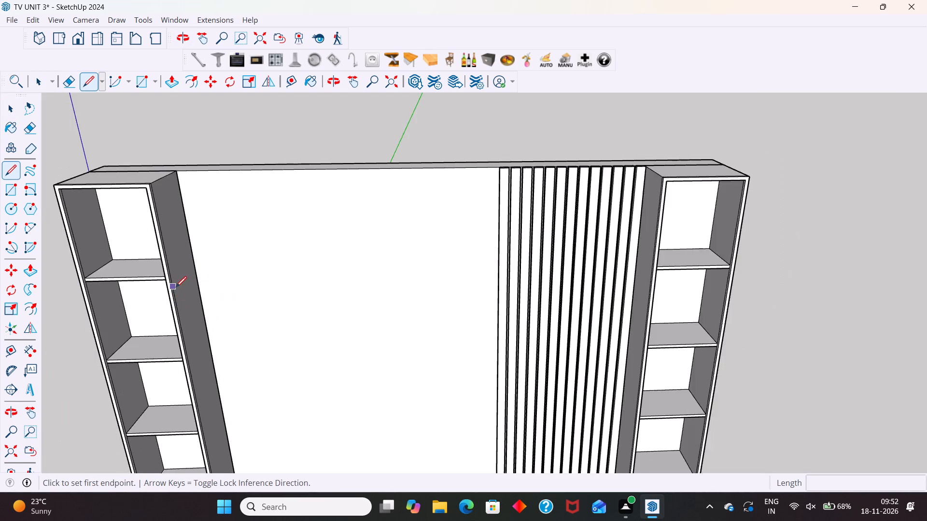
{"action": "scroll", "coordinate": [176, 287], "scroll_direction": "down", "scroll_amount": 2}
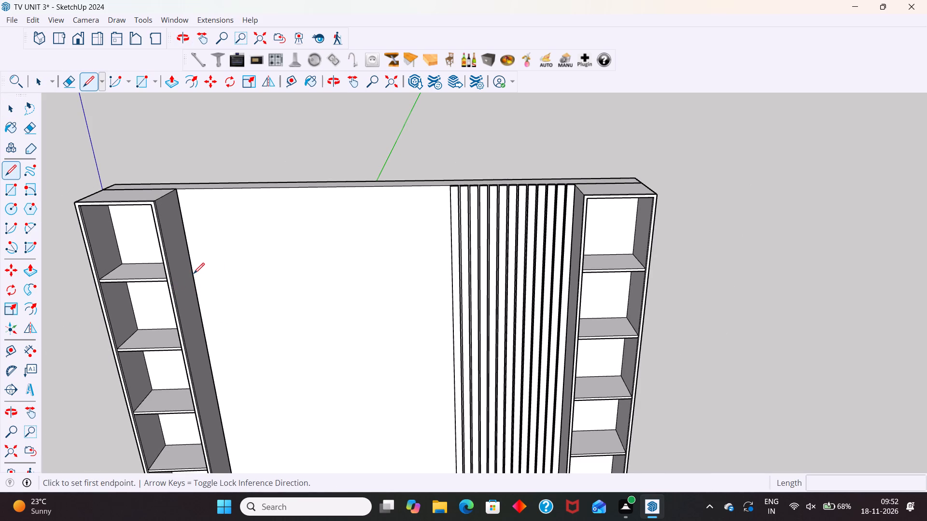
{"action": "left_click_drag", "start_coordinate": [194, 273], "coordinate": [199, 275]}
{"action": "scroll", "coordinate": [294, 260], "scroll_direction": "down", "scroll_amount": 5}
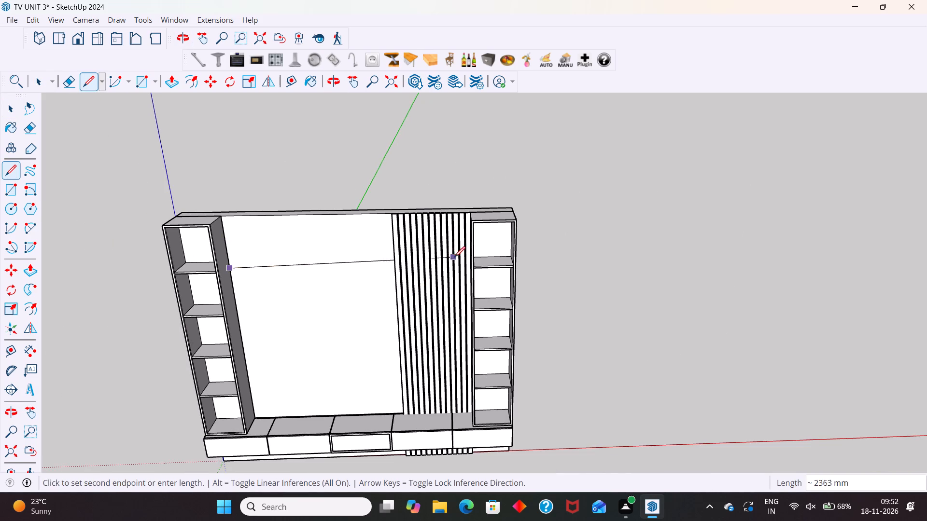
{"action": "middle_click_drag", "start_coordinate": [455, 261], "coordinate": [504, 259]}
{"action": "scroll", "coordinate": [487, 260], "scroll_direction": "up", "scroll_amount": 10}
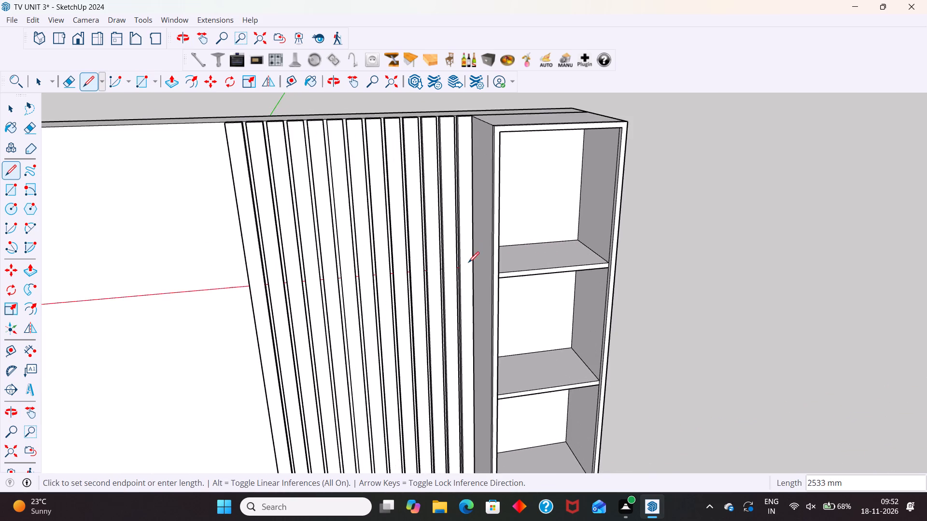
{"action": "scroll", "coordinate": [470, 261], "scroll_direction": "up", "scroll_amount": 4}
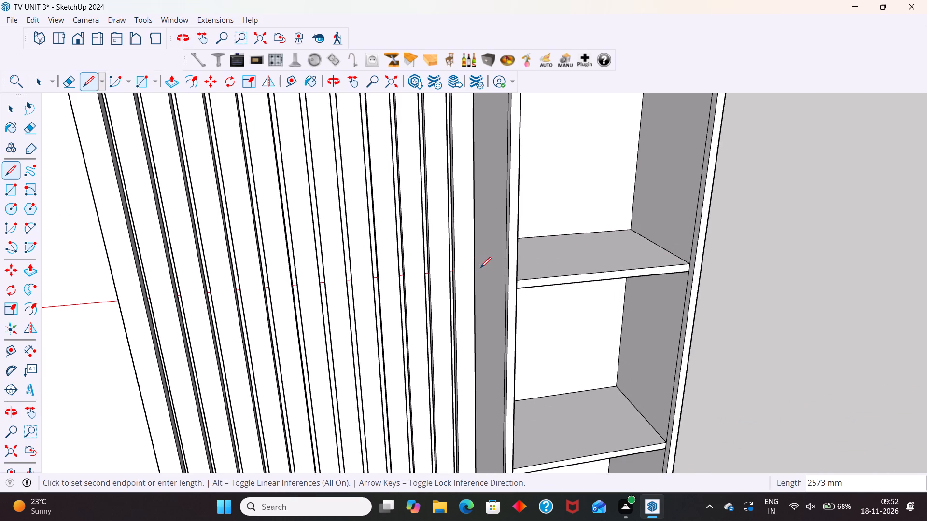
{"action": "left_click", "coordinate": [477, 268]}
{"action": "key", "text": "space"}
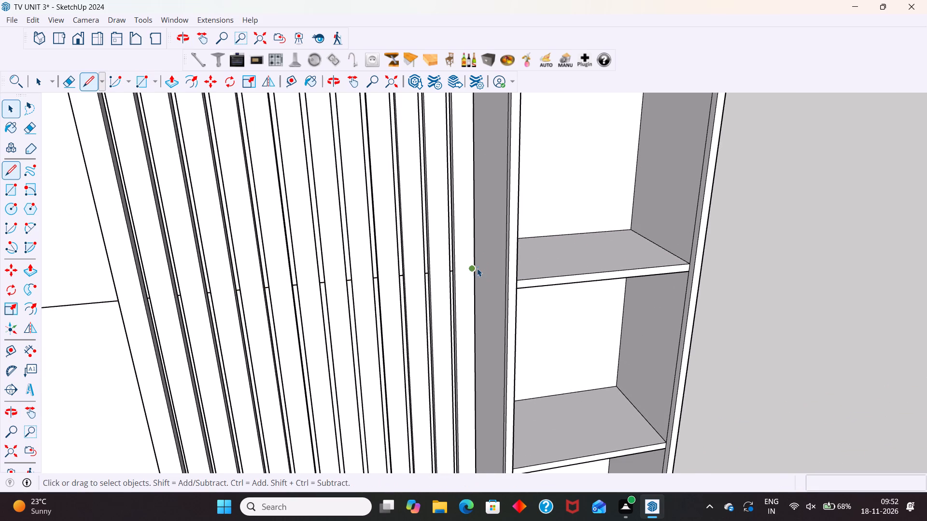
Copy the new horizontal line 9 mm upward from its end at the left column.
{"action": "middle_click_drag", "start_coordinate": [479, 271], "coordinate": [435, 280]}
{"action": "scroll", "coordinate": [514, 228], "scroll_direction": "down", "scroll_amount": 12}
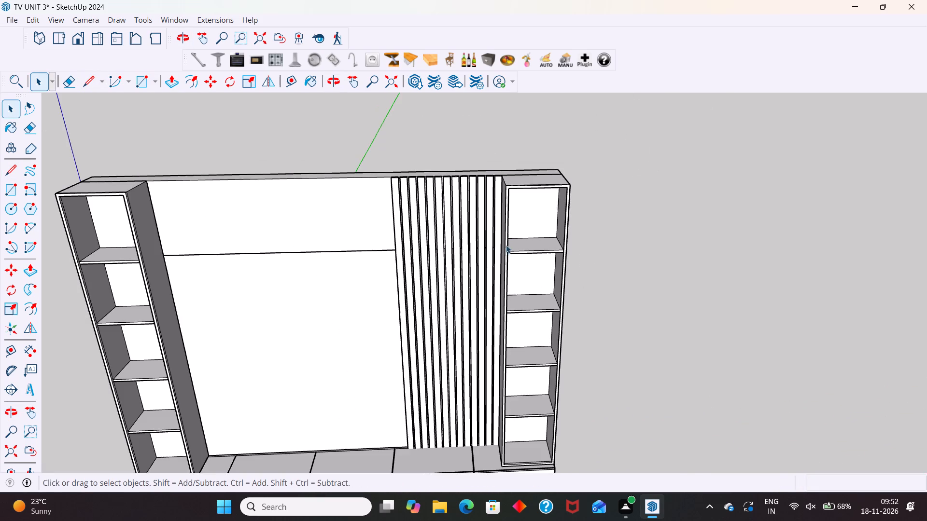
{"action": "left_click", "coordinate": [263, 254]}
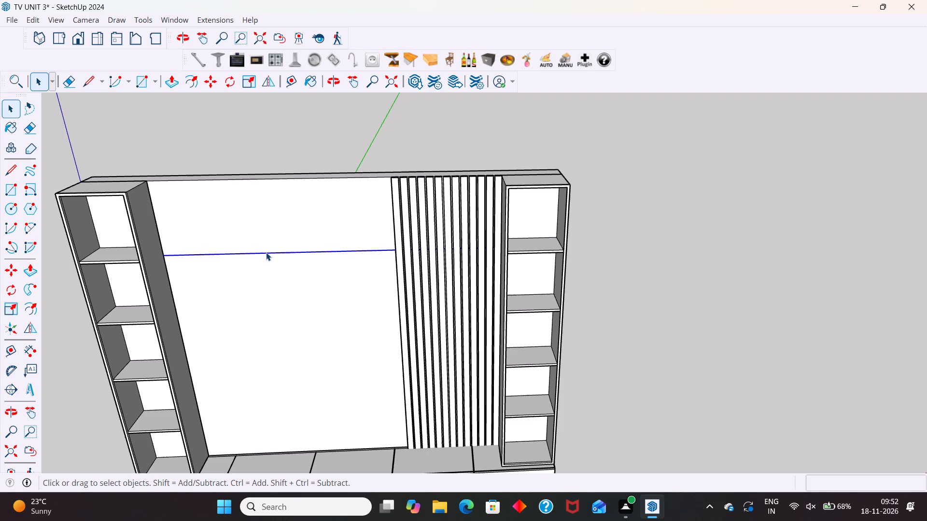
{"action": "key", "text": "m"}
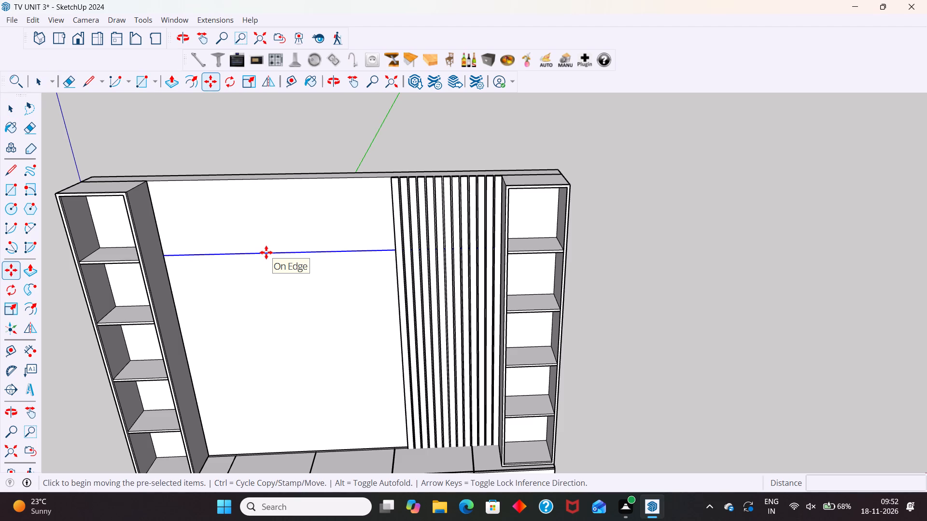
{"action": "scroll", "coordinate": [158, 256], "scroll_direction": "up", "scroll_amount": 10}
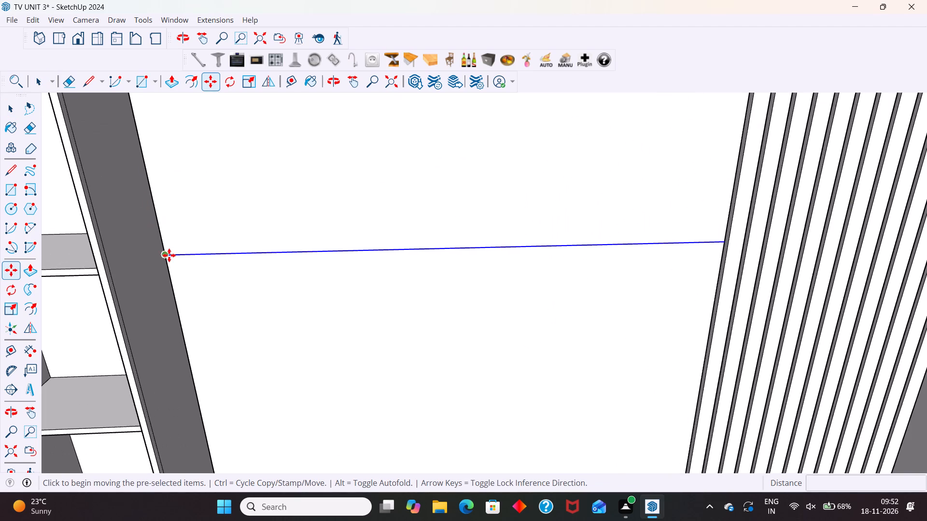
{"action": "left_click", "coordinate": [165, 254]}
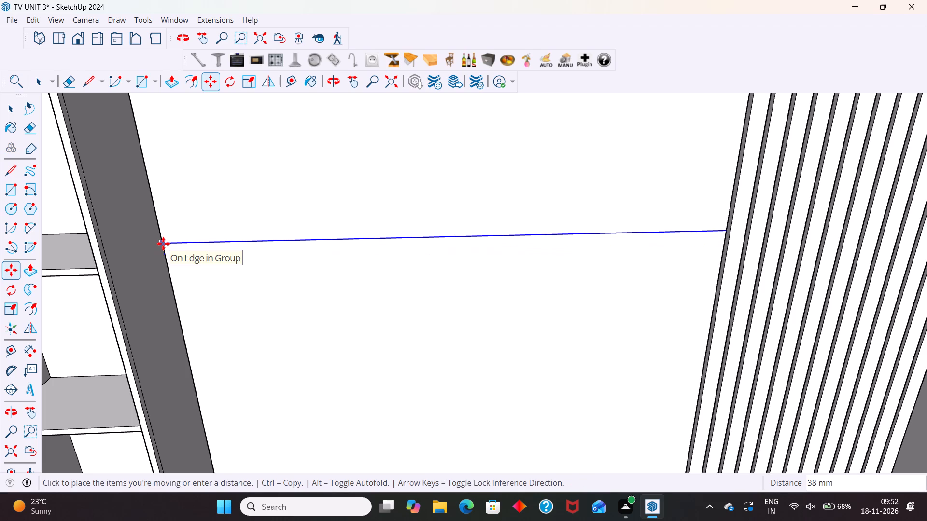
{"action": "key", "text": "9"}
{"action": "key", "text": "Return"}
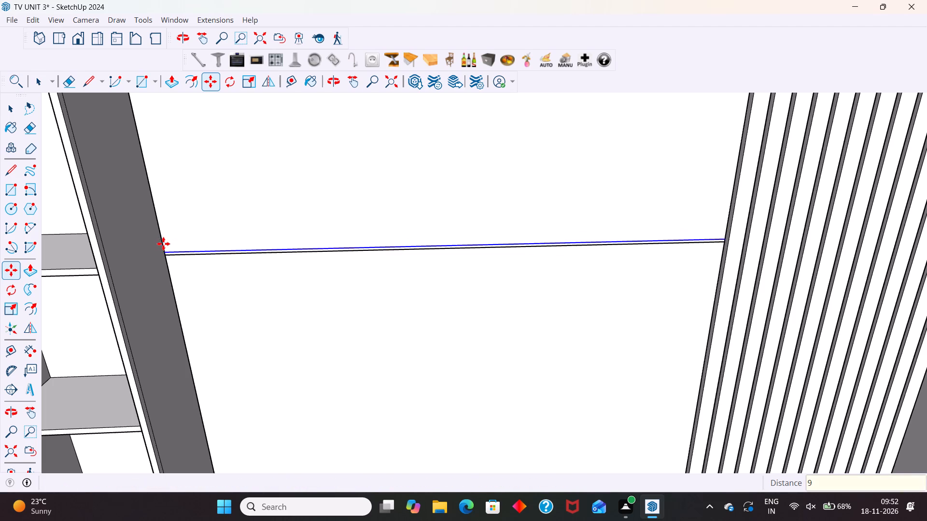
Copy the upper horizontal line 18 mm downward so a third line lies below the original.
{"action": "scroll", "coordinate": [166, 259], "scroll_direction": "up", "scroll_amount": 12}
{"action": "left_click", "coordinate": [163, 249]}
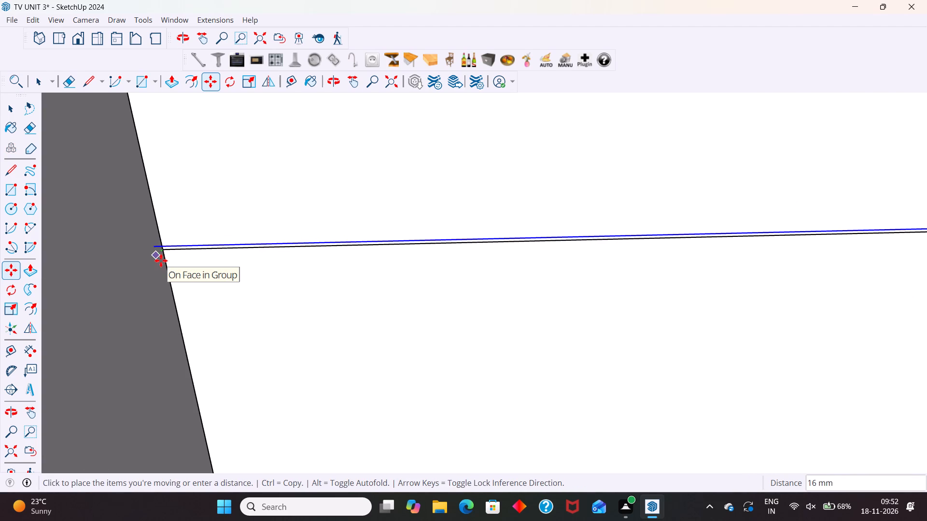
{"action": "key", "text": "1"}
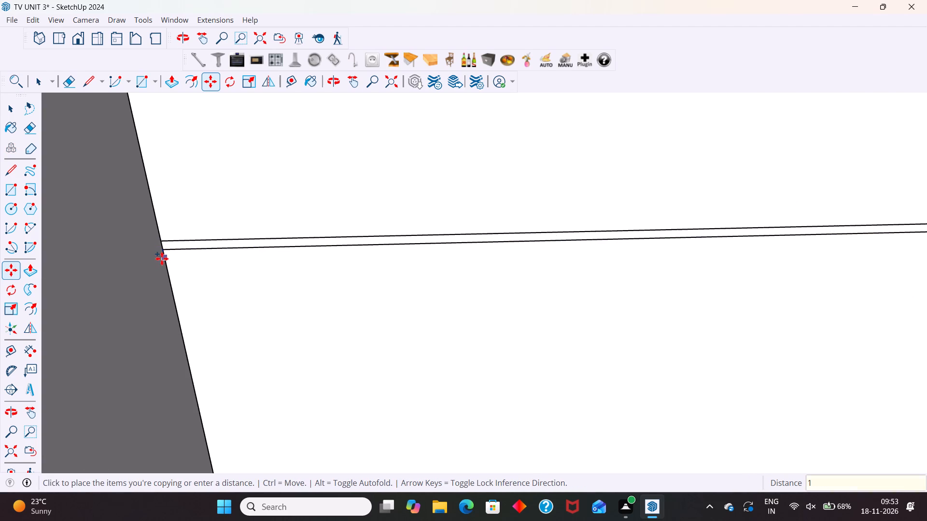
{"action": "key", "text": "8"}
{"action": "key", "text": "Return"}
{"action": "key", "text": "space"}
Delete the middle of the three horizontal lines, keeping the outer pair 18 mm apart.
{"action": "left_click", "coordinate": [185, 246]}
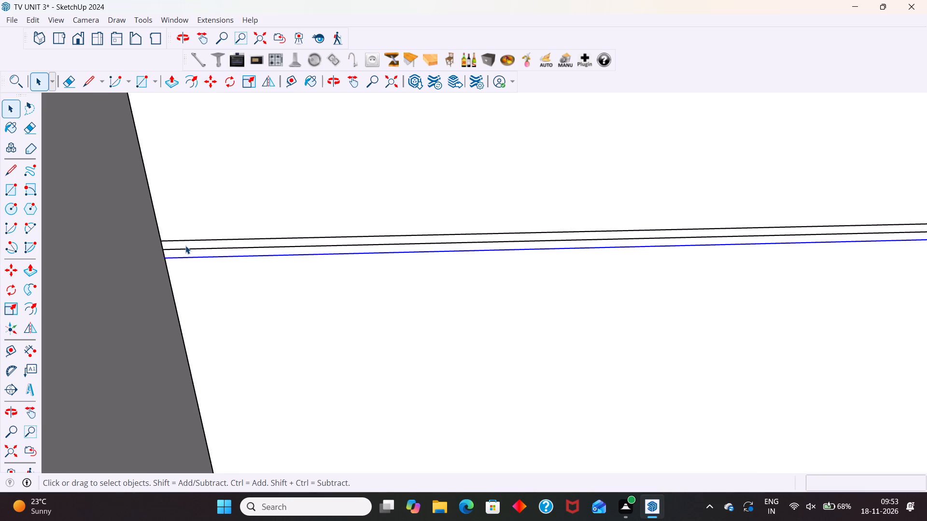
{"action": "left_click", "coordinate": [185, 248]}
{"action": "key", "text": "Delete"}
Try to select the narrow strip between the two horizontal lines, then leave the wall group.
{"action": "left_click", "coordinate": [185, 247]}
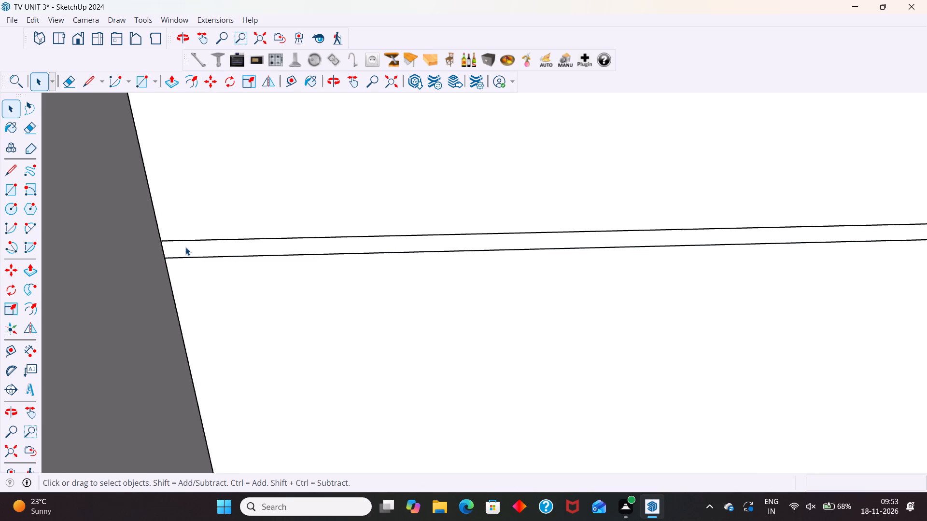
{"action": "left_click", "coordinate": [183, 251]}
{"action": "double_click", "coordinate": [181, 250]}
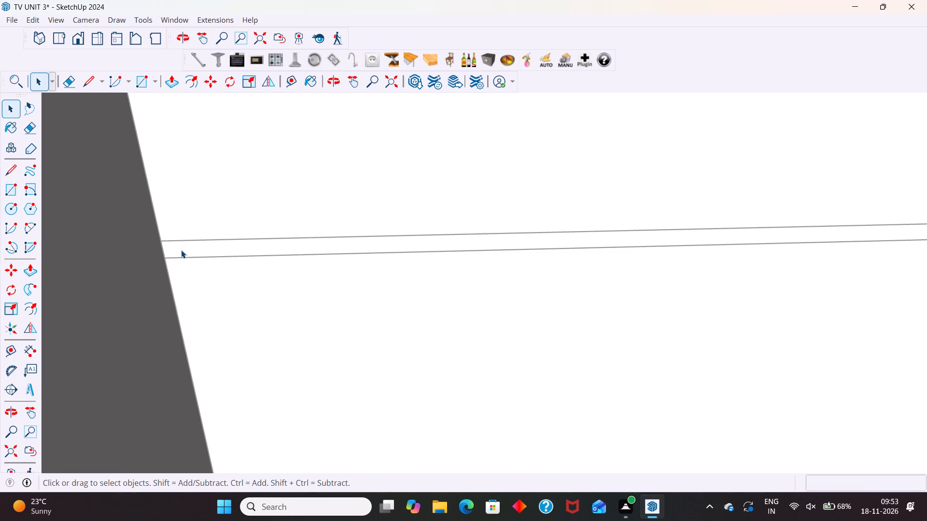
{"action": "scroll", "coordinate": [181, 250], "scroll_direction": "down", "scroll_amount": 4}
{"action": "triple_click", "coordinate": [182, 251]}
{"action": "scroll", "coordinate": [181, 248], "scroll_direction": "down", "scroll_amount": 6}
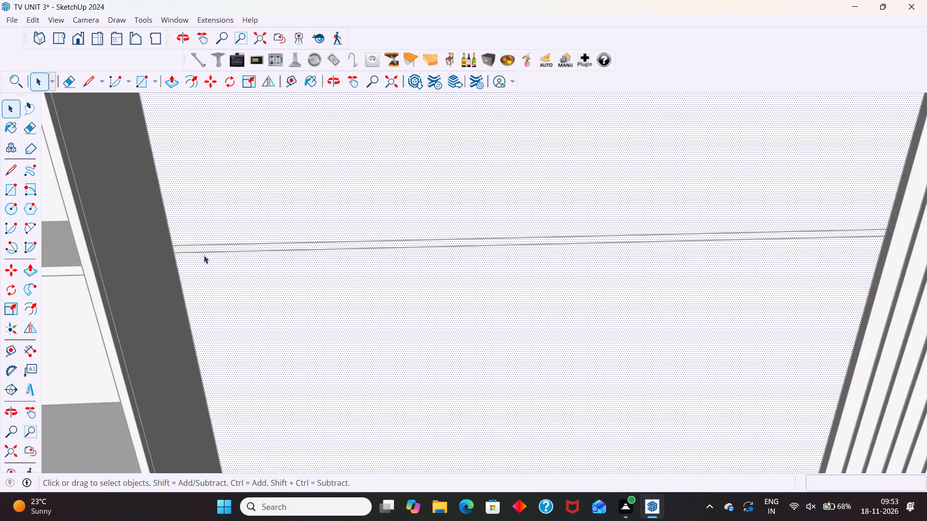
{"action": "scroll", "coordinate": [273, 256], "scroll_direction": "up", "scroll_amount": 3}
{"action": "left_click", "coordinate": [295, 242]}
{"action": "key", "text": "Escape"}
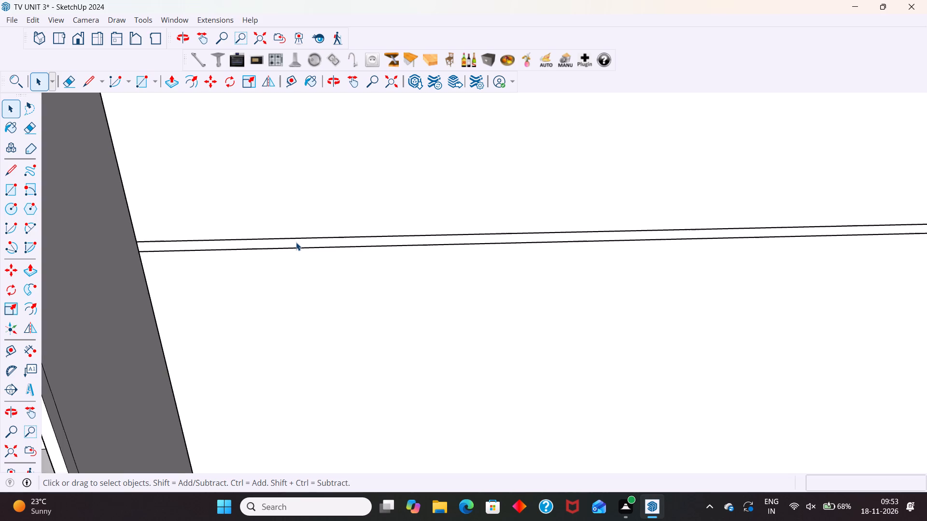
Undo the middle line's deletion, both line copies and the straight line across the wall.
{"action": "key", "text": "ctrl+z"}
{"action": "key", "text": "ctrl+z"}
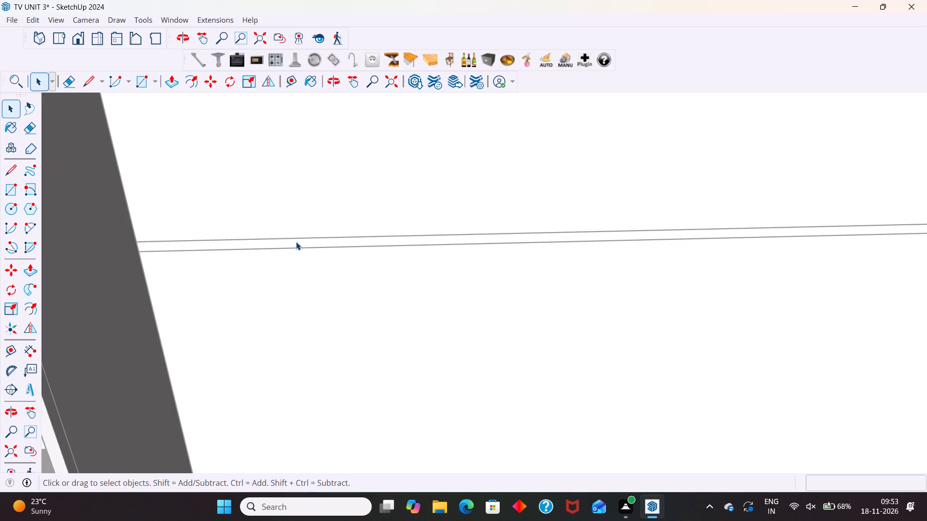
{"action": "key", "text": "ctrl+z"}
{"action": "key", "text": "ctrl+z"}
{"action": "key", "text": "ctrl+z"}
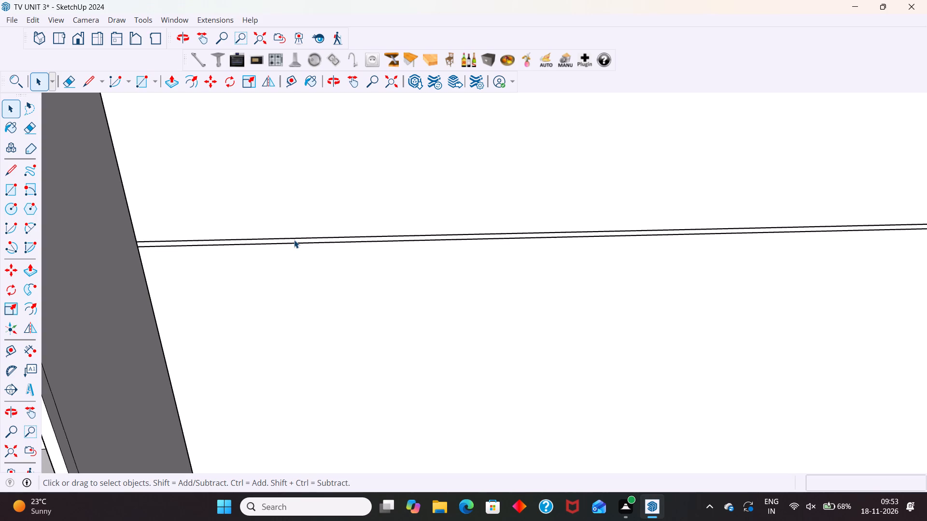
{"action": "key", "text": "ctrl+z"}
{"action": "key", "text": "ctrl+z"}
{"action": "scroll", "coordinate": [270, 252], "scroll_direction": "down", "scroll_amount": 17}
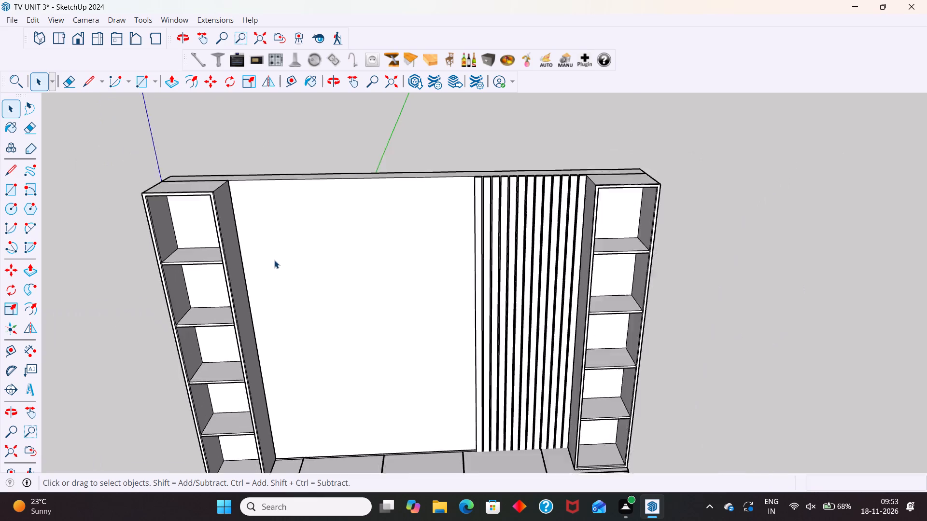
Select all the vertical slats on the wall between the two shelved columns and hide them.
{"action": "scroll", "coordinate": [274, 260], "scroll_direction": "down", "scroll_amount": 1}
{"action": "scroll", "coordinate": [522, 206], "scroll_direction": "up", "scroll_amount": 5}
{"action": "left_click", "coordinate": [525, 192]}
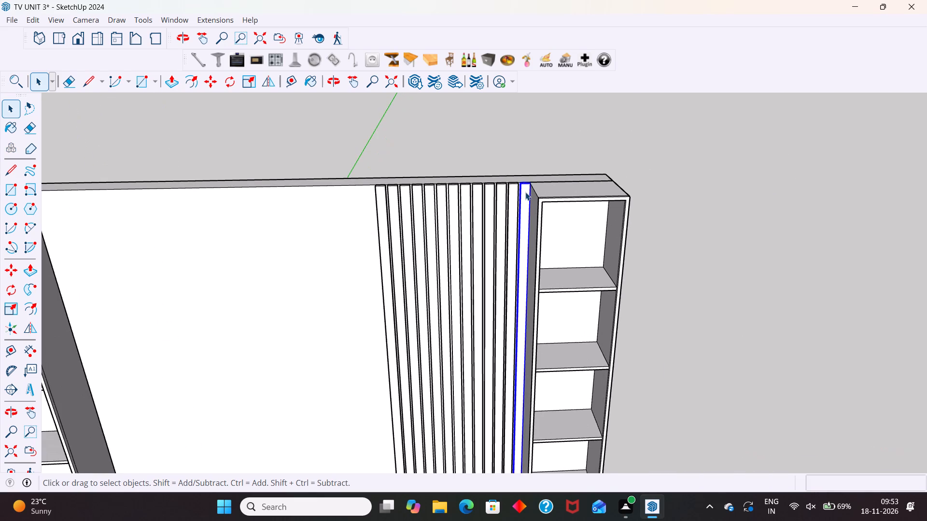
{"action": "left_click", "coordinate": [510, 188], "text": "ctrl"}
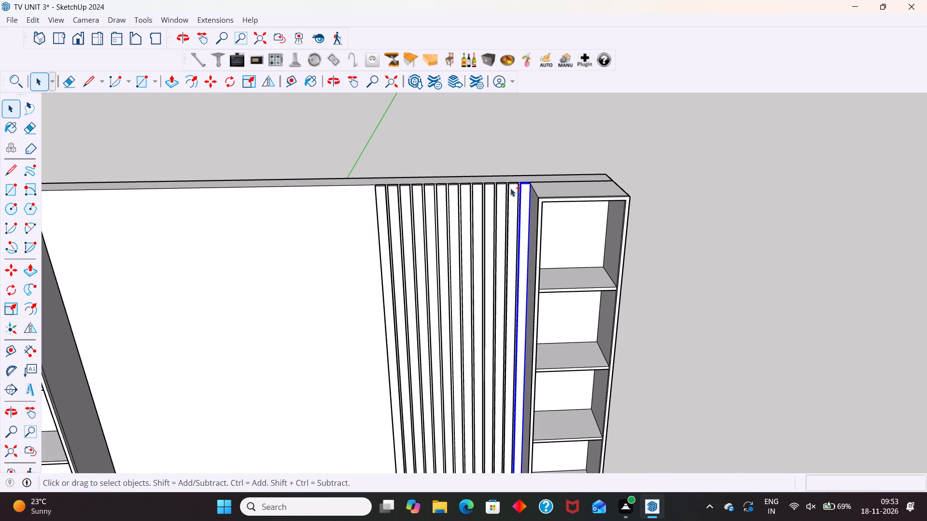
{"action": "left_click", "coordinate": [500, 192], "text": "ctrl"}
{"action": "left_click", "coordinate": [486, 195], "text": "ctrl"}
{"action": "left_click", "coordinate": [477, 192], "text": "ctrl"}
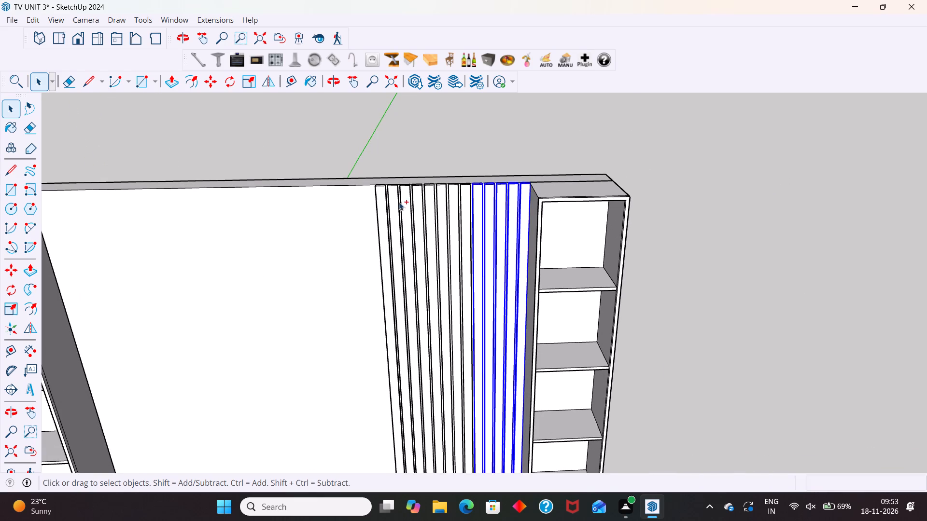
{"action": "left_click_drag", "start_coordinate": [361, 181], "coordinate": [506, 316], "text": "ctrl"}
{"action": "scroll", "coordinate": [488, 203], "scroll_direction": "down", "scroll_amount": 5, "text": "ctrl"}
{"action": "left_click", "coordinate": [475, 228], "text": "ctrl"}
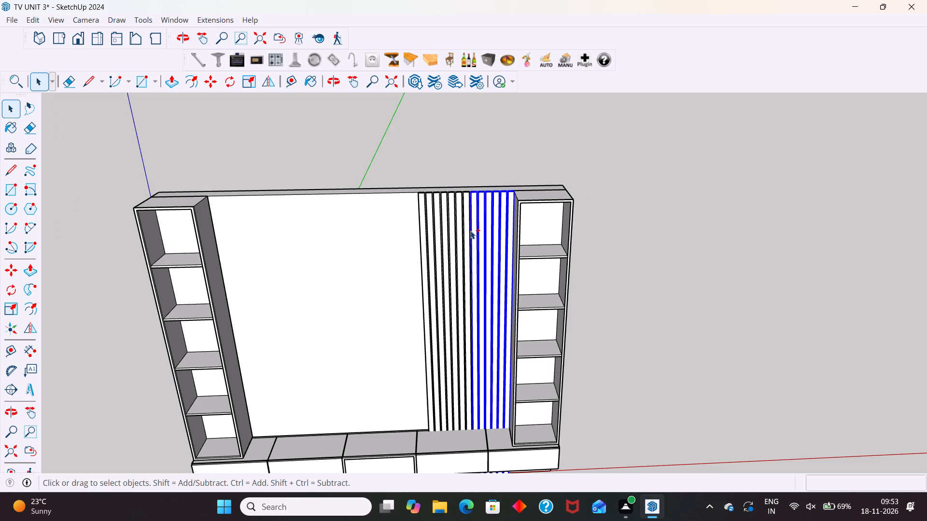
{"action": "left_click", "coordinate": [467, 228], "text": "ctrl"}
{"action": "left_click", "coordinate": [460, 214], "text": "ctrl"}
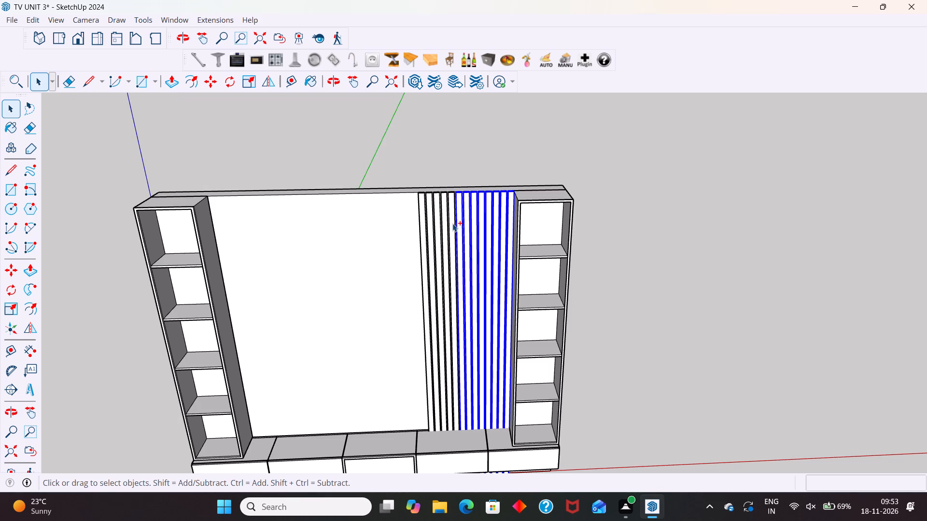
{"action": "left_click", "coordinate": [452, 223], "text": "ctrl"}
{"action": "left_click", "coordinate": [447, 227], "text": "ctrl"}
{"action": "scroll", "coordinate": [447, 227], "scroll_direction": "up", "scroll_amount": 5, "text": "ctrl"}
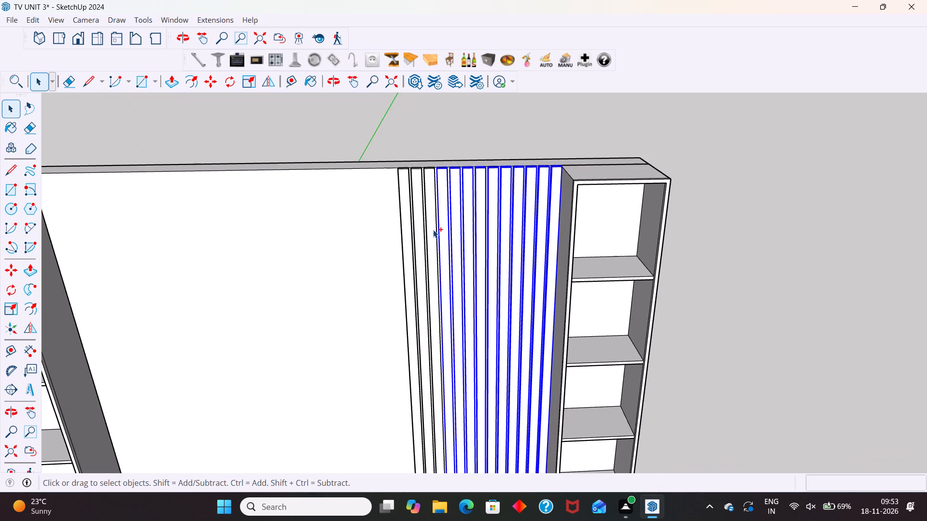
{"action": "left_click", "coordinate": [433, 228], "text": "ctrl"}
{"action": "left_click", "coordinate": [420, 227], "text": "ctrl"}
{"action": "left_click", "coordinate": [409, 236], "text": "ctrl"}
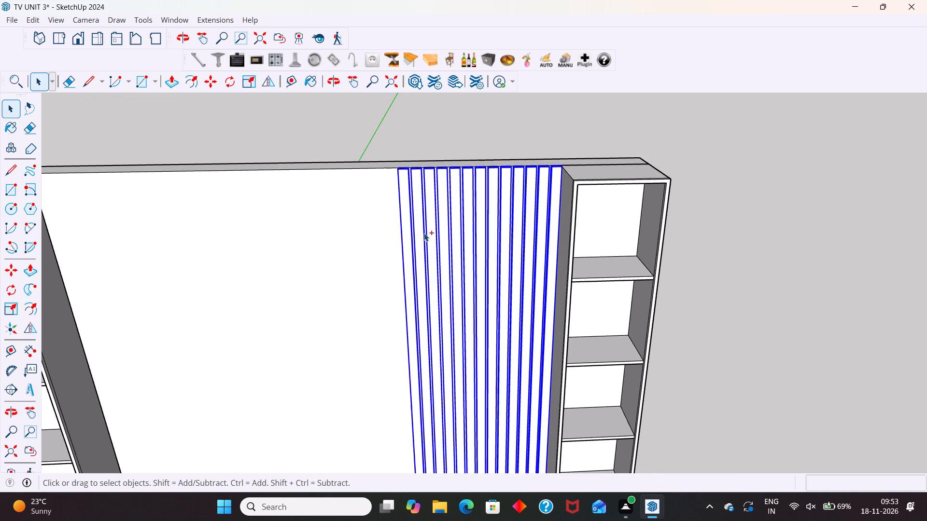
{"action": "scroll", "coordinate": [425, 234], "scroll_direction": "down", "scroll_amount": 7, "text": "ctrl"}
{"action": "scroll", "coordinate": [442, 220], "scroll_direction": "down", "scroll_amount": 4}
{"action": "scroll", "coordinate": [458, 256], "scroll_direction": "up", "scroll_amount": 3}
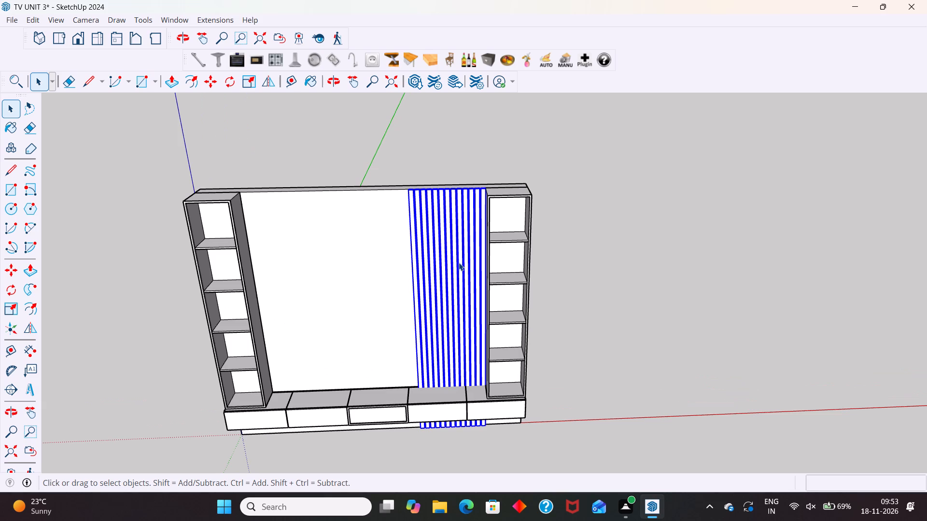
{"action": "right_click", "coordinate": [473, 229]}
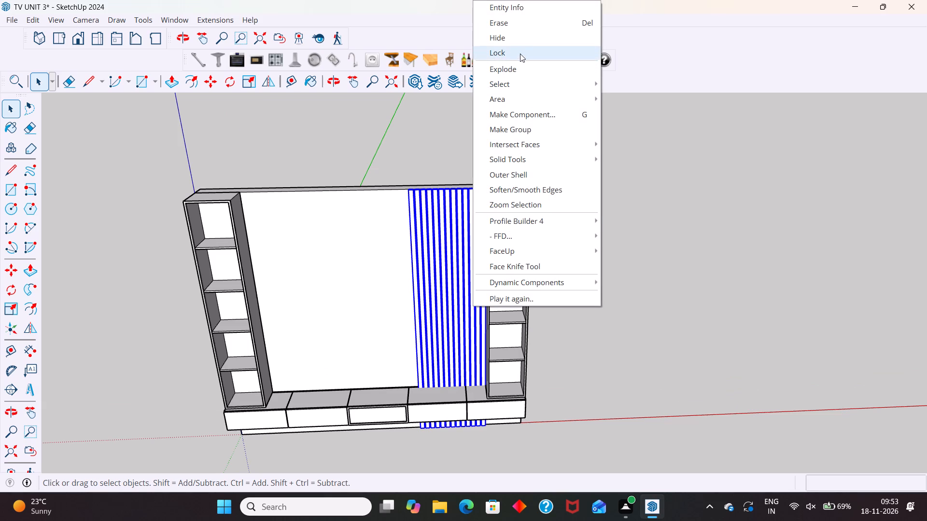
{"action": "left_click", "coordinate": [525, 44]}
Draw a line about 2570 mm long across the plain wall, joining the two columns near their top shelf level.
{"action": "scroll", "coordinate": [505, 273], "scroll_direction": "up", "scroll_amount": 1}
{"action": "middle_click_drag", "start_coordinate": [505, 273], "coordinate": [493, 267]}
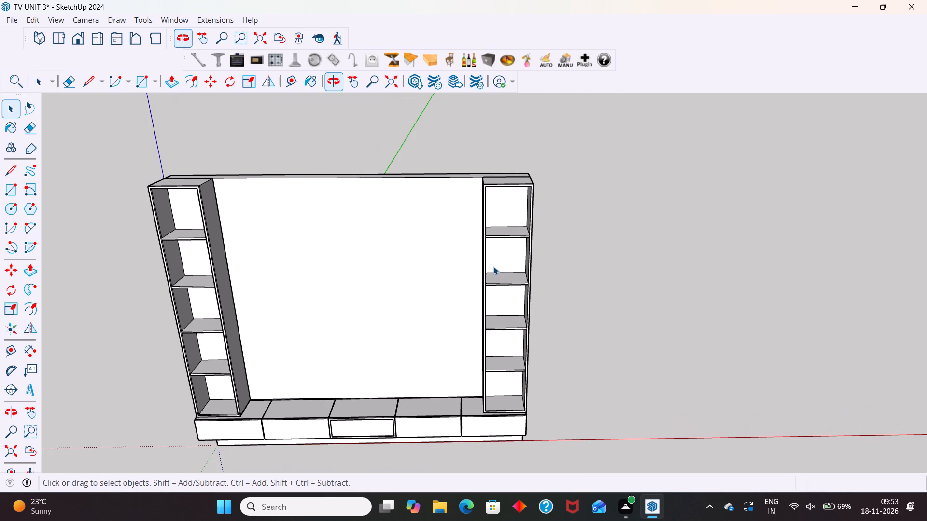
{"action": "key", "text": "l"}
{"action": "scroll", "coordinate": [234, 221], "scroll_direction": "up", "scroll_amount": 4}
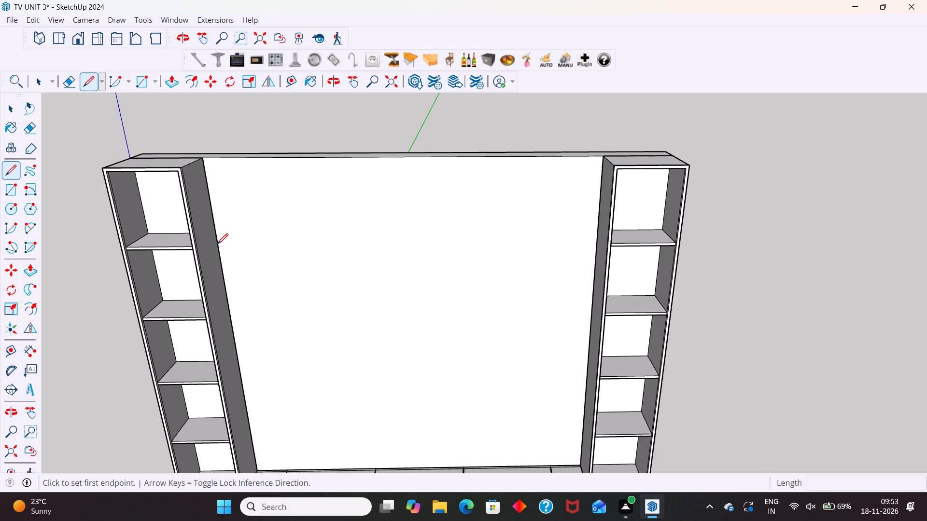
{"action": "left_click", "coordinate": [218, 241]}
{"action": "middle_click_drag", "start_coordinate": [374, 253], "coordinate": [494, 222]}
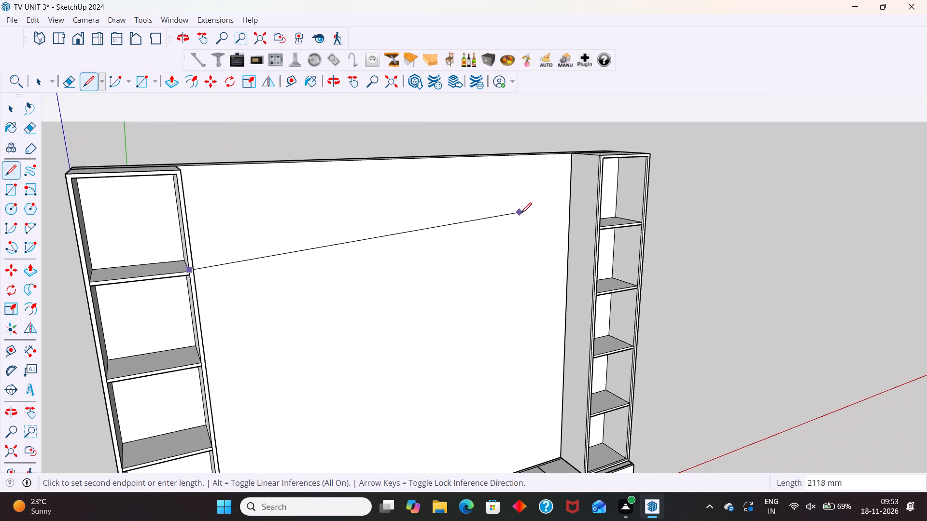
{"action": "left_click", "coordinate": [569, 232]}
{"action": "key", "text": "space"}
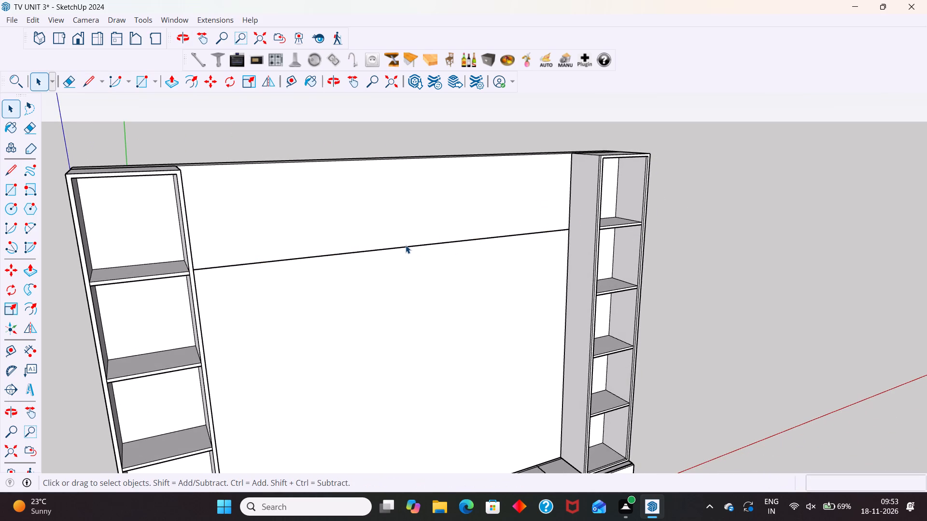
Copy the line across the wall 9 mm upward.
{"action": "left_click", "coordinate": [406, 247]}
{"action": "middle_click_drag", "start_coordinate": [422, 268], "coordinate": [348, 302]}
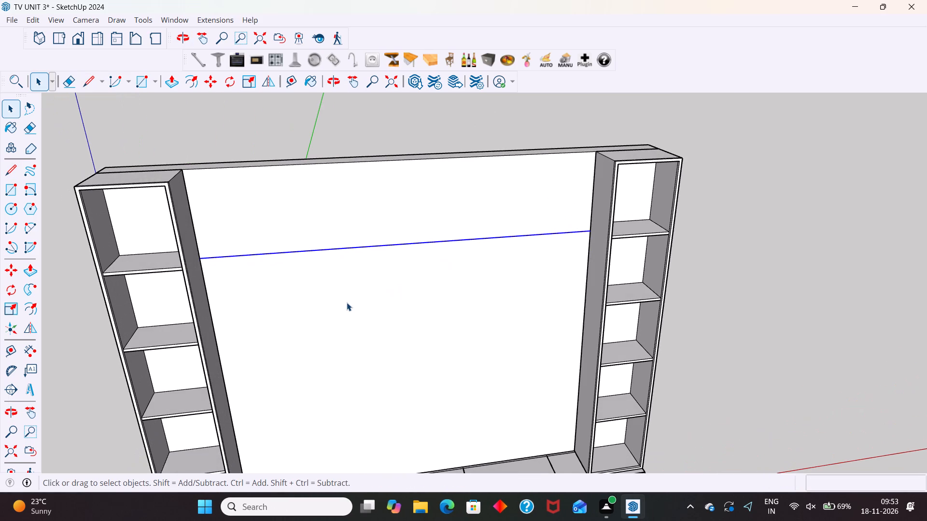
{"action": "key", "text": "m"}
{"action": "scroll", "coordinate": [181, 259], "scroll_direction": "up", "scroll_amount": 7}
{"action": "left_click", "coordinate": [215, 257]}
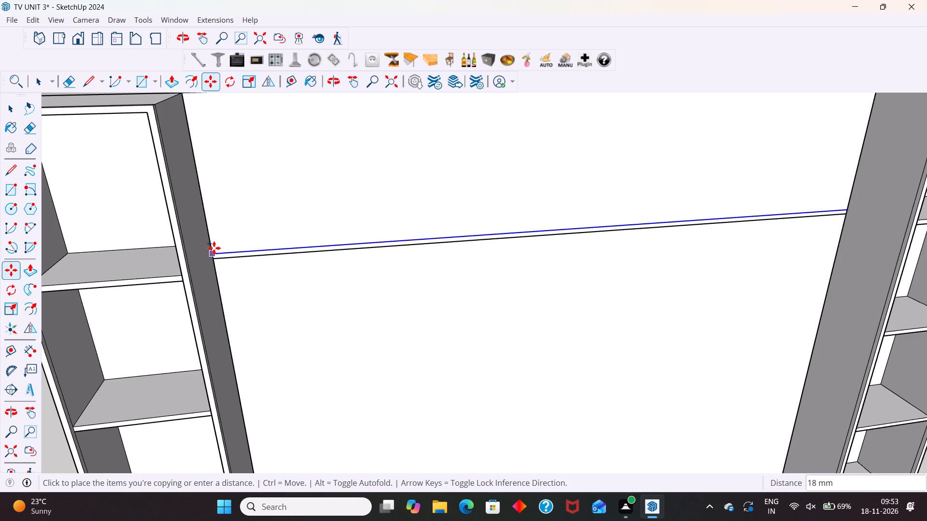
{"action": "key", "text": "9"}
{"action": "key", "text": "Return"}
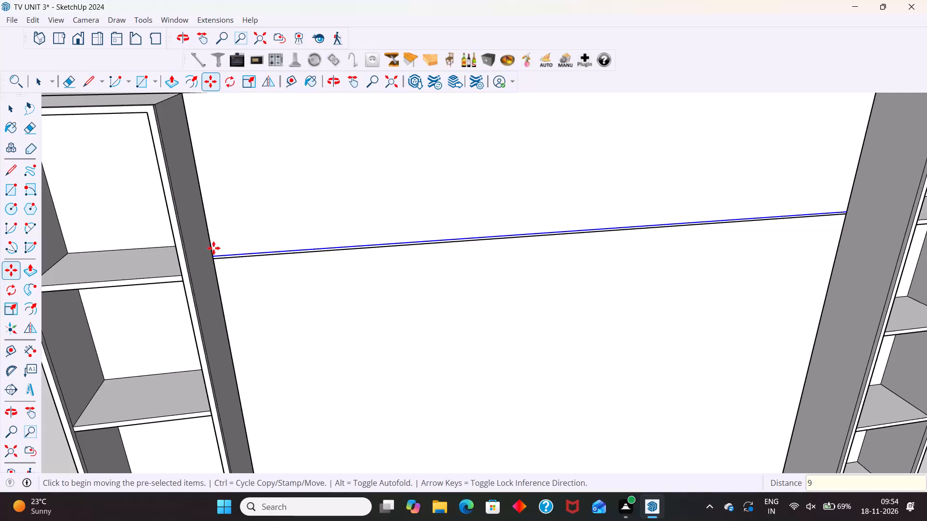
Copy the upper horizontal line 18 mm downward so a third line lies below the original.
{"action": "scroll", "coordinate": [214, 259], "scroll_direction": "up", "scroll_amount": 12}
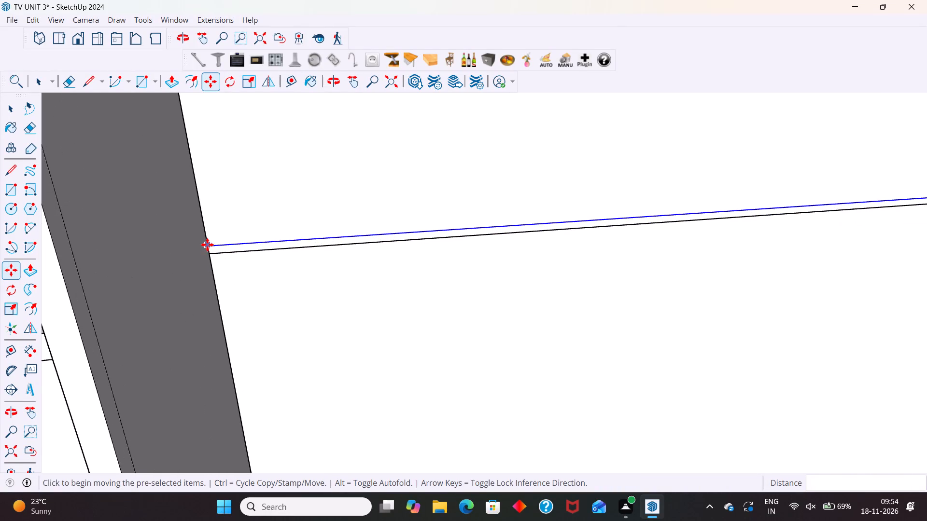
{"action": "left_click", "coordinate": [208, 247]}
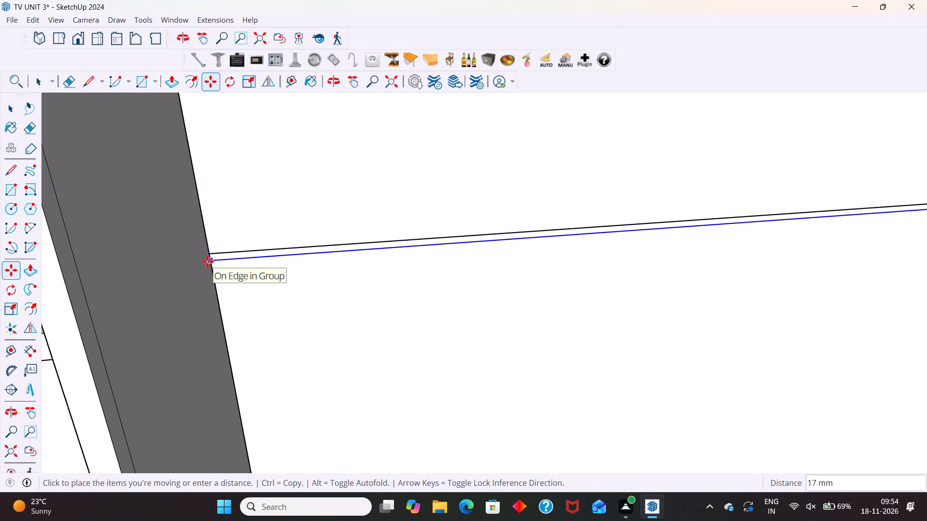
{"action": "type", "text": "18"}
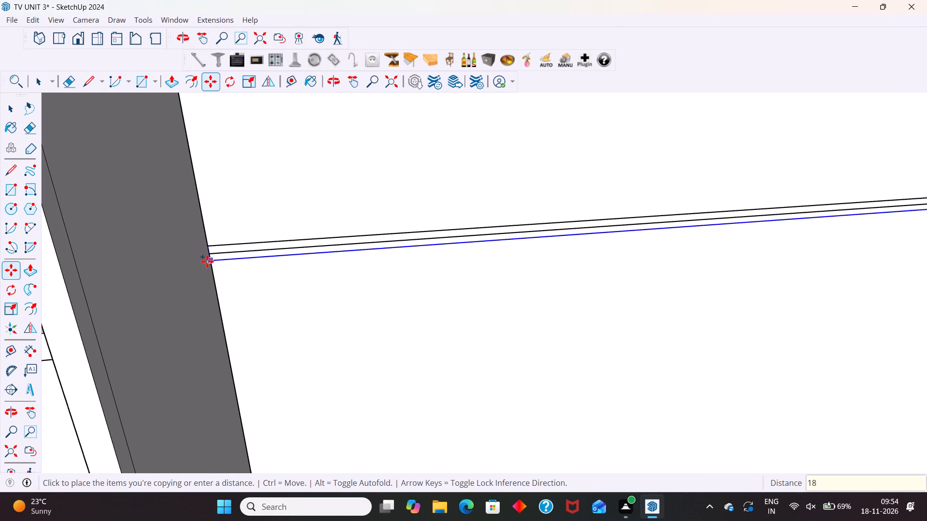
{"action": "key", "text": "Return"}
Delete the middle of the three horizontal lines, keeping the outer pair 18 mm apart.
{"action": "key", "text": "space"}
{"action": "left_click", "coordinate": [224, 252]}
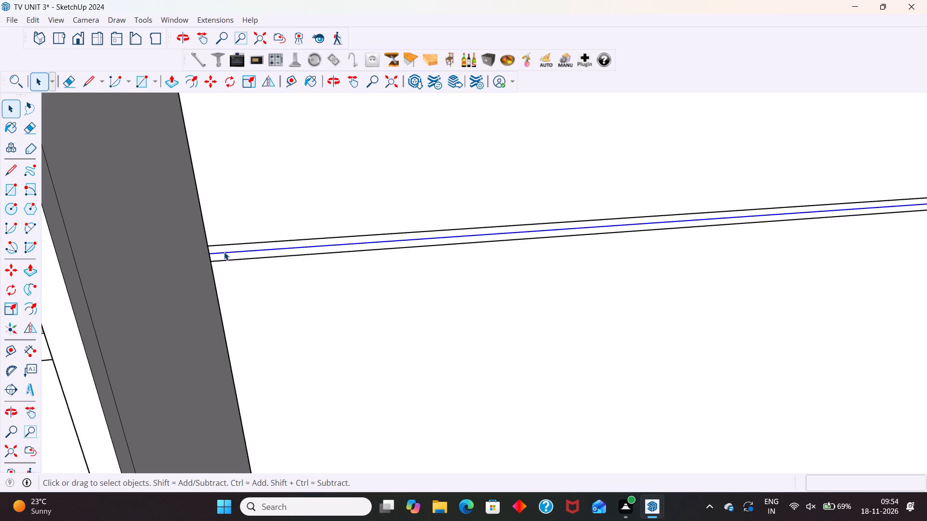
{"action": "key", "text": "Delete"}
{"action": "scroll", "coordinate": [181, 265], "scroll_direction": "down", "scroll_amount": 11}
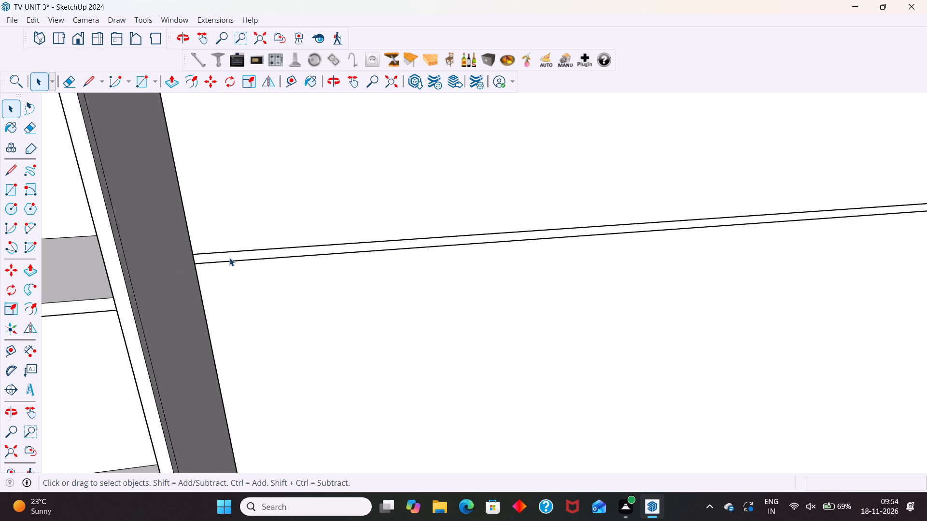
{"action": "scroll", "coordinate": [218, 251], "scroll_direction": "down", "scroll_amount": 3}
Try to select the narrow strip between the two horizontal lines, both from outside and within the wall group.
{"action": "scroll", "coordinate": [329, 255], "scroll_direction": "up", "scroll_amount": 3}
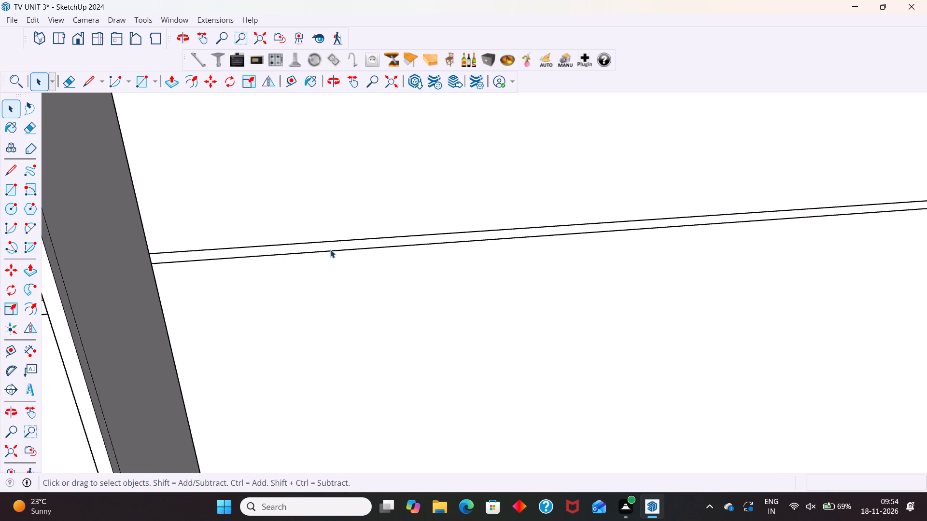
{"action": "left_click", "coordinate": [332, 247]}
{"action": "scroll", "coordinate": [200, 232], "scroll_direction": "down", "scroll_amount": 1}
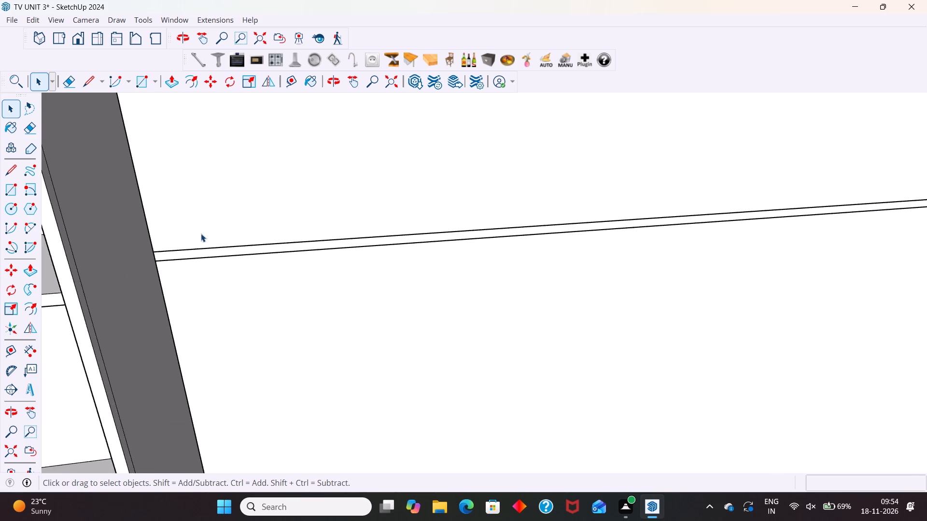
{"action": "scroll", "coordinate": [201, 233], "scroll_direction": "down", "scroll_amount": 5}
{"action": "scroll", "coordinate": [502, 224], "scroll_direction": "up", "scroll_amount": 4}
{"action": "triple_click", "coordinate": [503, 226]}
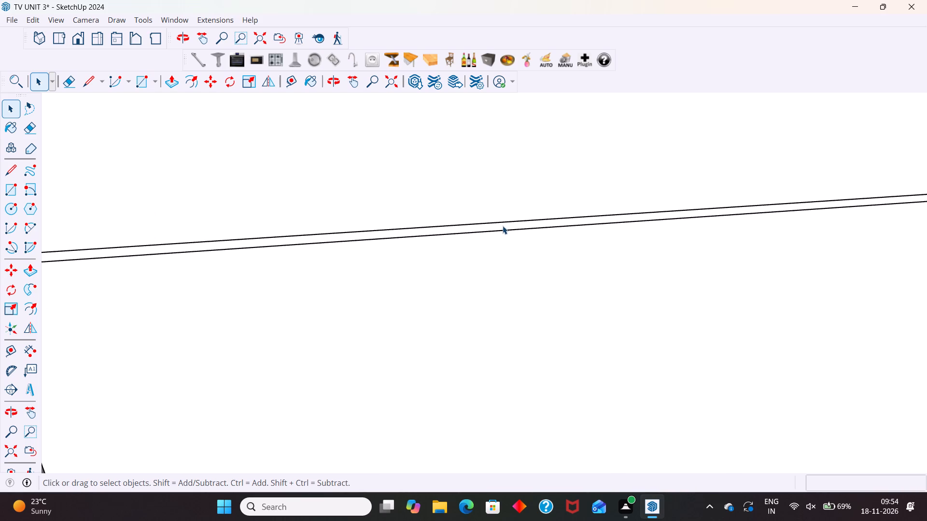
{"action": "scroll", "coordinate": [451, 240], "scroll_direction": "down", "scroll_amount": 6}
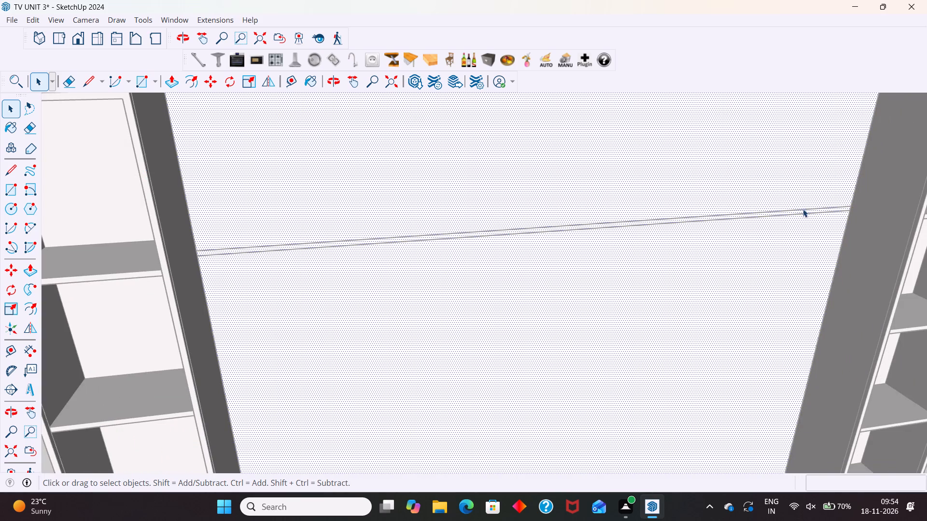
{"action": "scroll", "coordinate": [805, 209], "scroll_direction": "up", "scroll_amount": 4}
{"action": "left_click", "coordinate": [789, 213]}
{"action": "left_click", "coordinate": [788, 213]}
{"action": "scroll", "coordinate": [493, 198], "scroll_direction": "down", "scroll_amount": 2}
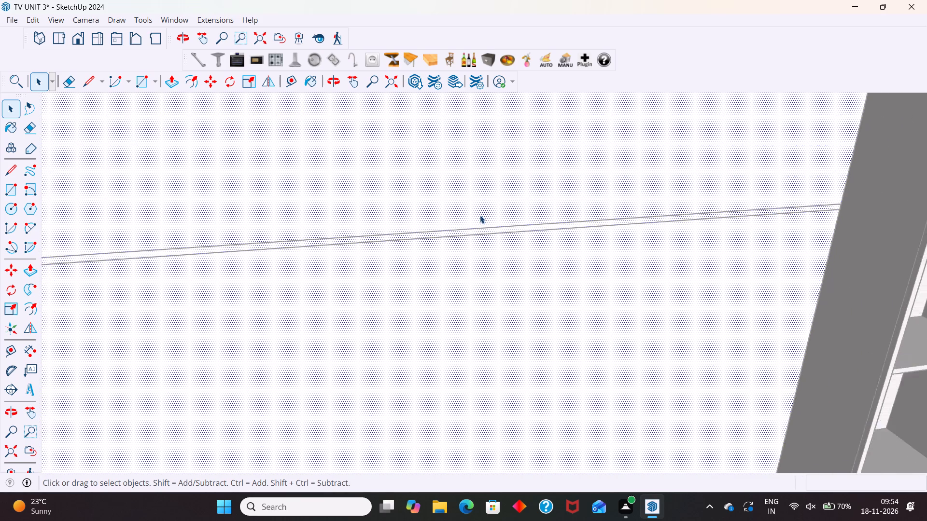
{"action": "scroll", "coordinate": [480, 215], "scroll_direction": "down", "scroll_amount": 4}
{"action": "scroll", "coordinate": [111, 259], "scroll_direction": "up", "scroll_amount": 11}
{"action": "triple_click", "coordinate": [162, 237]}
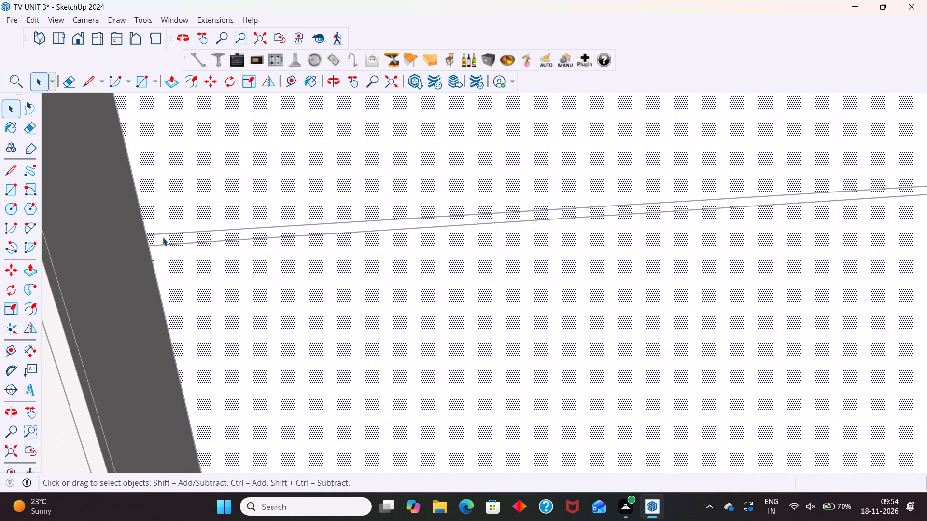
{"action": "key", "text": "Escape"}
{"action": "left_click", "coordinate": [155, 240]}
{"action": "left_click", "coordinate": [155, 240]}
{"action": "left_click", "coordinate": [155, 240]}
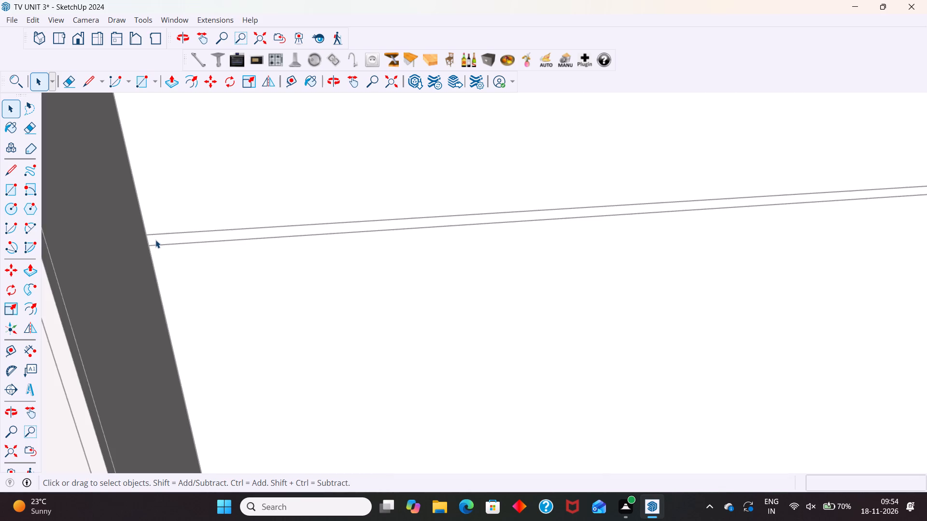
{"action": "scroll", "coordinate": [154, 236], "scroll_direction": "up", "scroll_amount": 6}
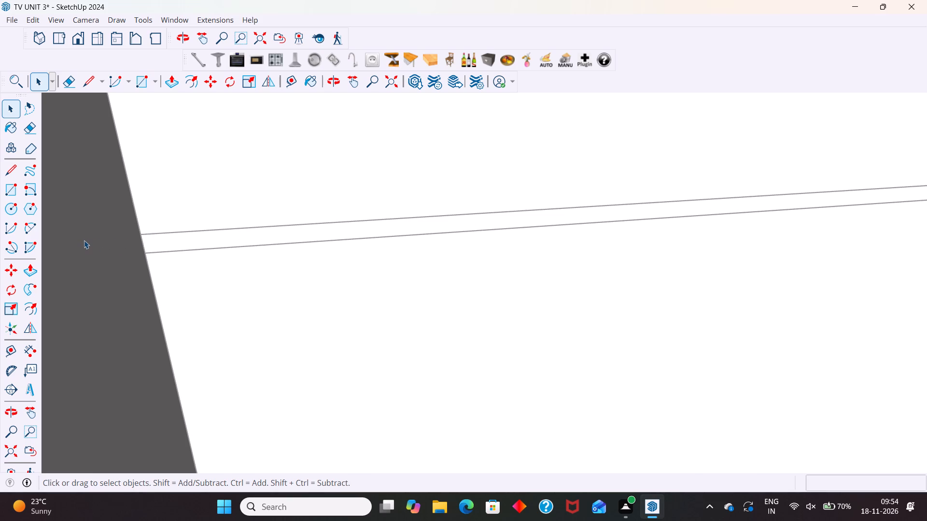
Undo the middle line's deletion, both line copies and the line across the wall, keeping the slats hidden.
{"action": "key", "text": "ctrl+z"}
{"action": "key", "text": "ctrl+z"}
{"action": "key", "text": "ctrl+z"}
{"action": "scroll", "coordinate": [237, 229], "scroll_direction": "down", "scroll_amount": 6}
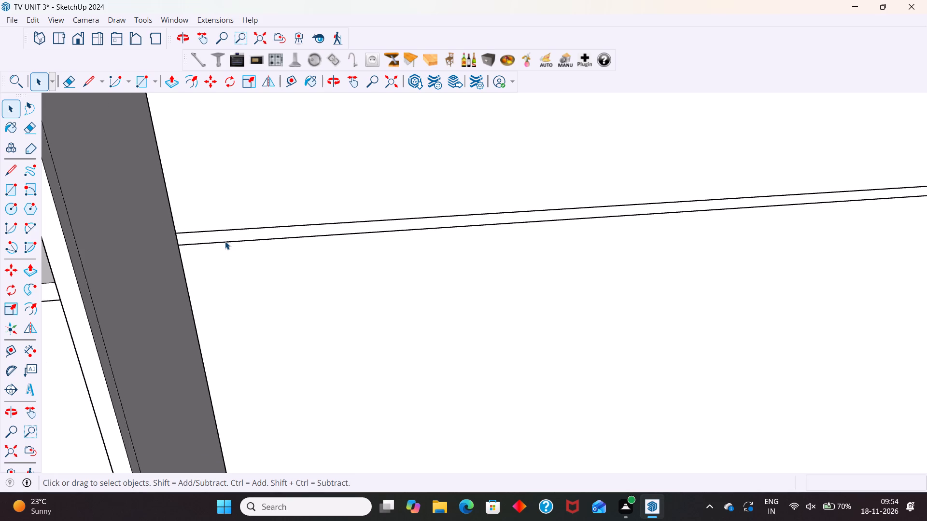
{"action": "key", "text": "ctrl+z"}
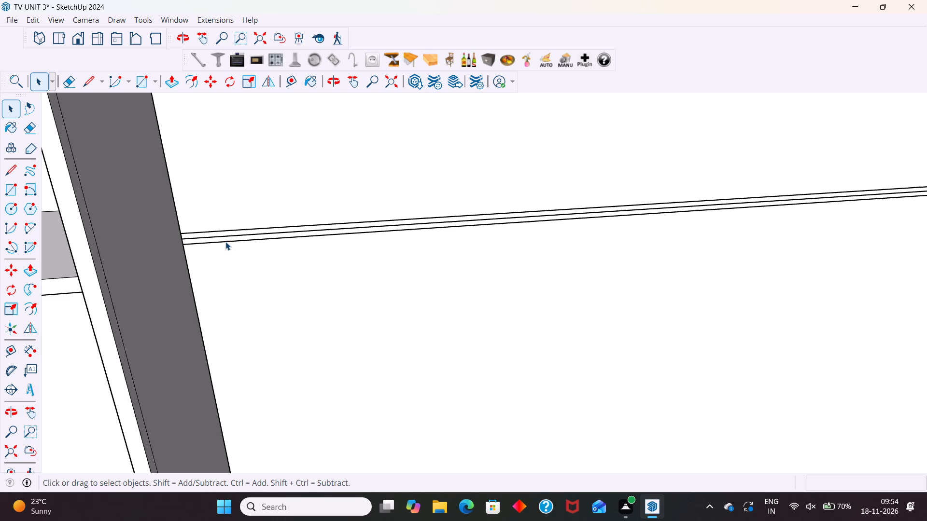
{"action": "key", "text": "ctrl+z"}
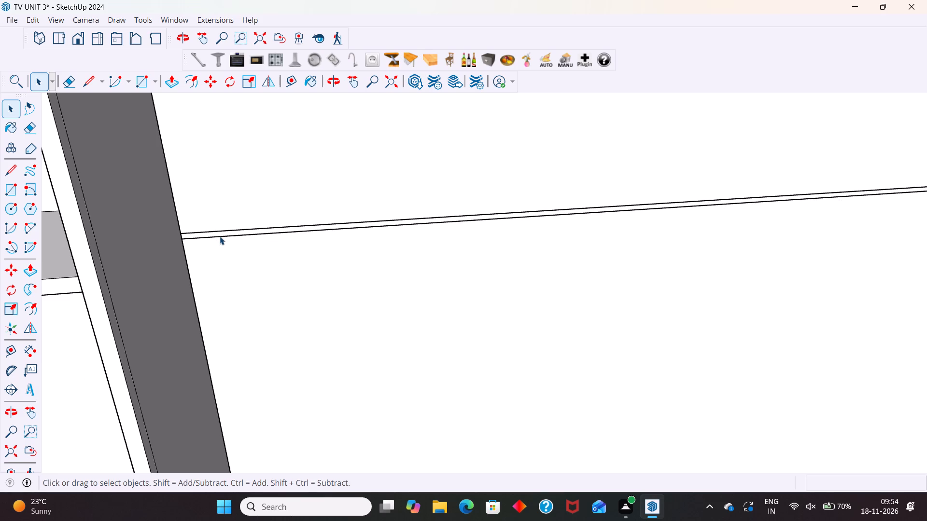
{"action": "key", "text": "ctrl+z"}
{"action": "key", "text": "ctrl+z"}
Place a horizontal guide 2' below the top edge of the wall between the two columns.
{"action": "scroll", "coordinate": [183, 265], "scroll_direction": "down", "scroll_amount": 12}
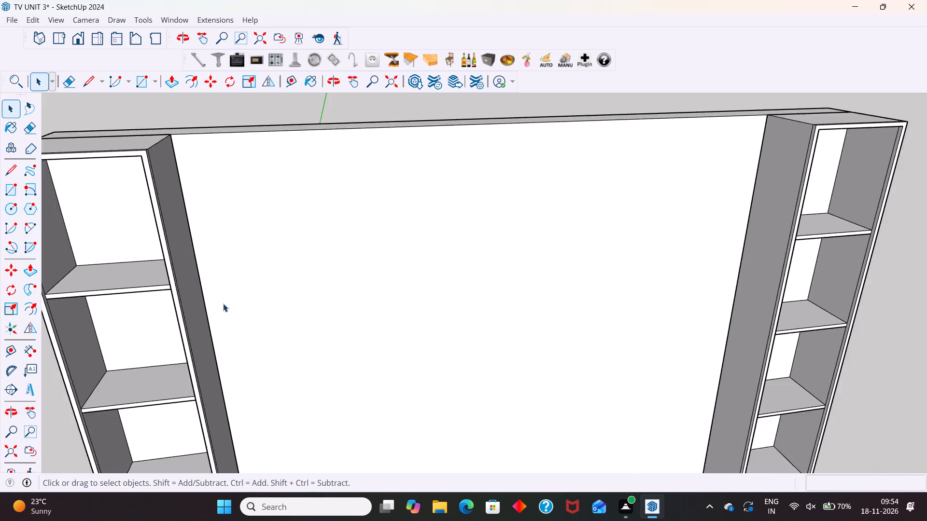
{"action": "scroll", "coordinate": [222, 307], "scroll_direction": "down", "scroll_amount": 2}
{"action": "key", "text": "t"}
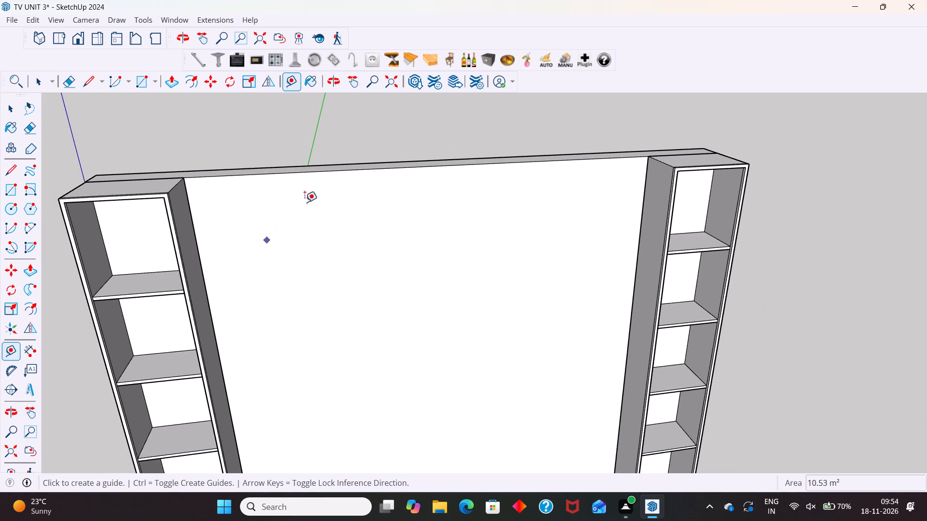
{"action": "left_click", "coordinate": [381, 169]}
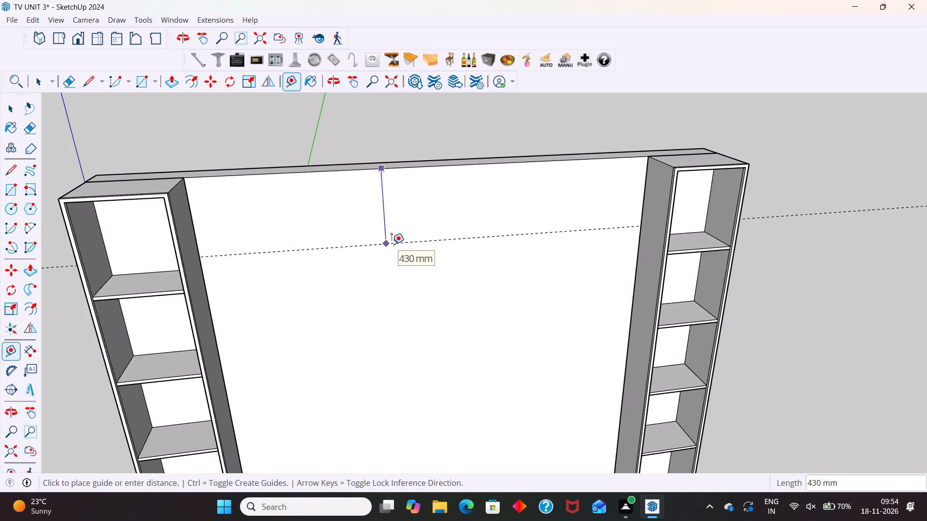
{"action": "type", "text": "2'"}
{"action": "key", "text": "Return"}
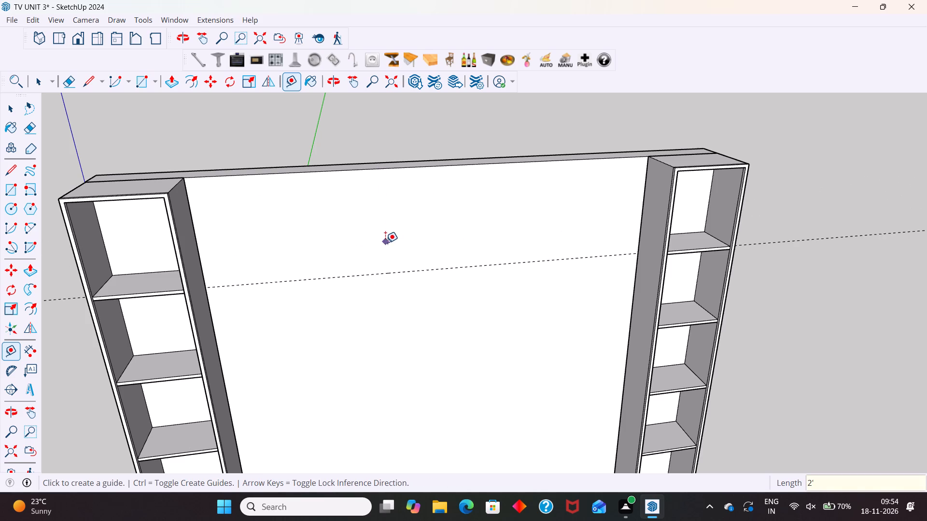
Add two parallel guides on the wall, one 9 mm above and one 9 mm below the first guide.
{"action": "left_click", "coordinate": [369, 273]}
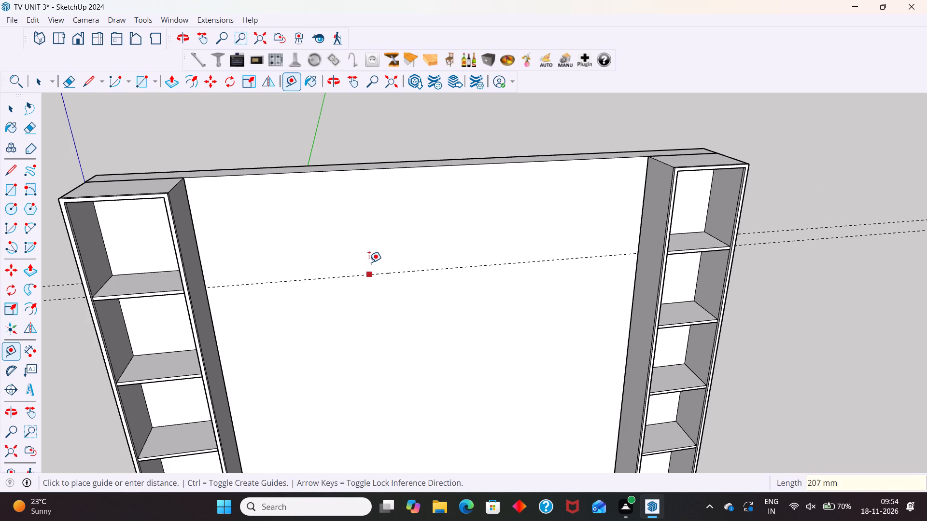
{"action": "key", "text": "Up"}
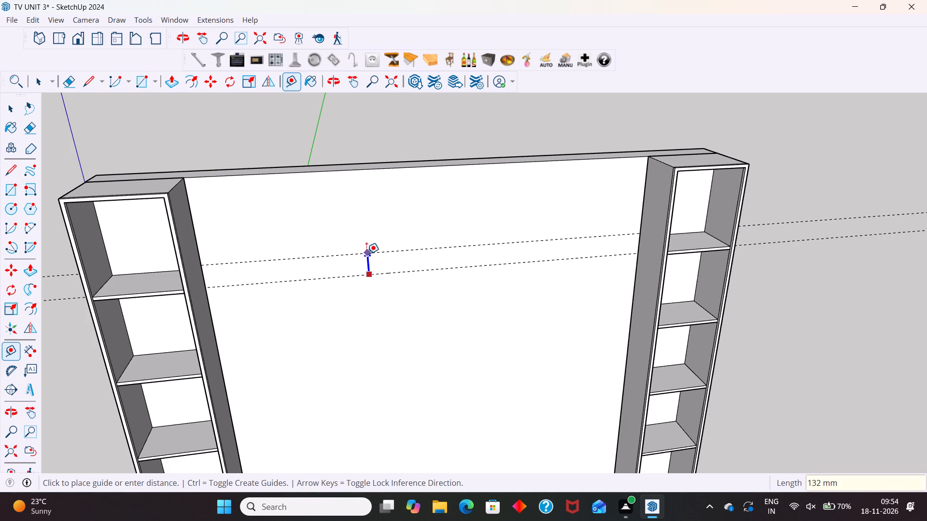
{"action": "key", "text": "9"}
{"action": "key", "text": "Return"}
{"action": "scroll", "coordinate": [378, 276], "scroll_direction": "up", "scroll_amount": 8}
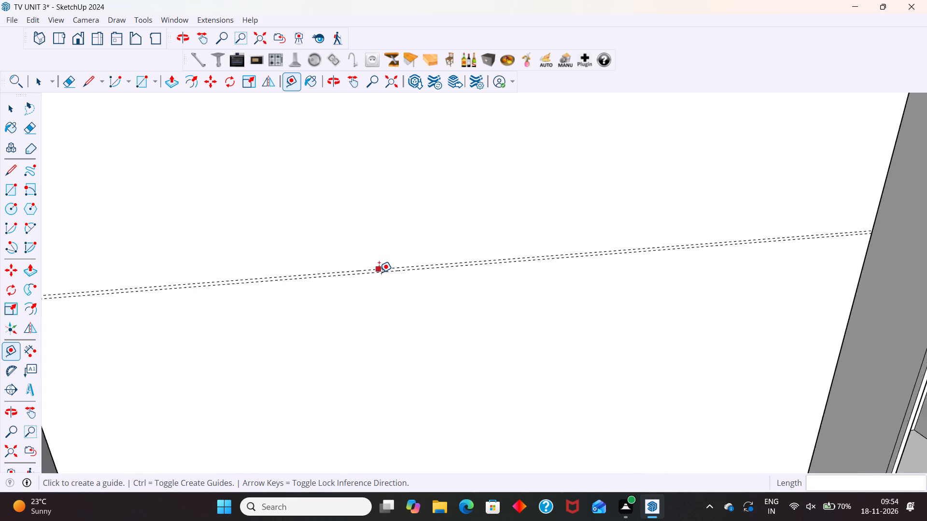
{"action": "scroll", "coordinate": [379, 273], "scroll_direction": "up", "scroll_amount": 2}
{"action": "left_click_drag", "start_coordinate": [374, 274], "coordinate": [374, 280]}
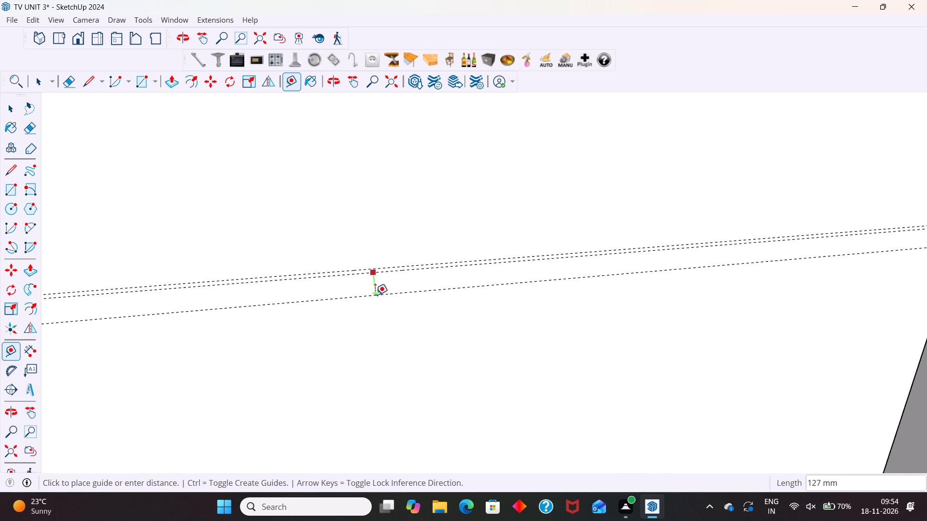
{"action": "key", "text": "1"}
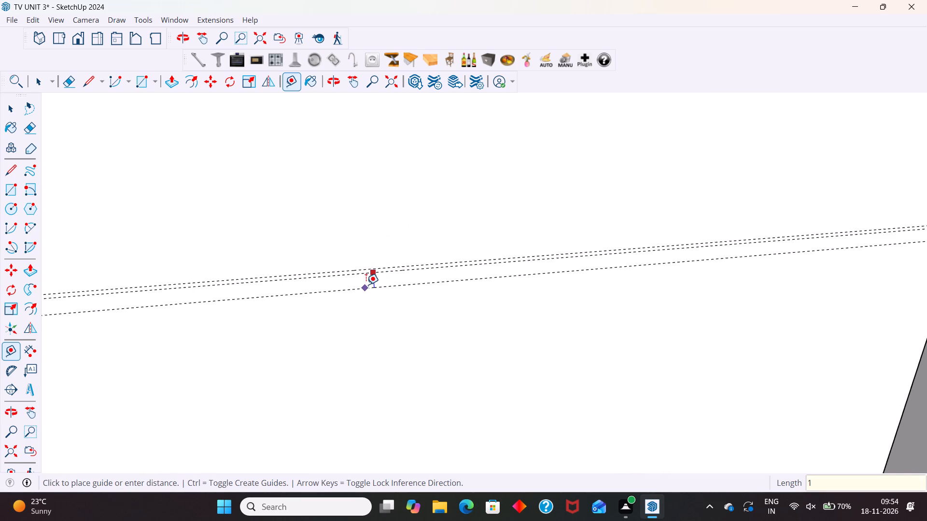
{"action": "key", "text": "BackSpace"}
{"action": "key", "text": "9"}
{"action": "key", "text": "Return"}
{"action": "key", "text": "space"}
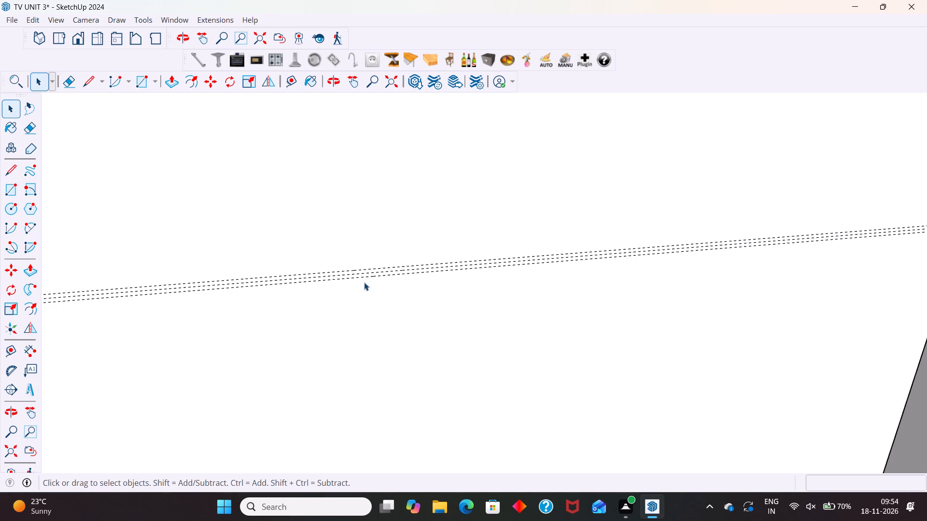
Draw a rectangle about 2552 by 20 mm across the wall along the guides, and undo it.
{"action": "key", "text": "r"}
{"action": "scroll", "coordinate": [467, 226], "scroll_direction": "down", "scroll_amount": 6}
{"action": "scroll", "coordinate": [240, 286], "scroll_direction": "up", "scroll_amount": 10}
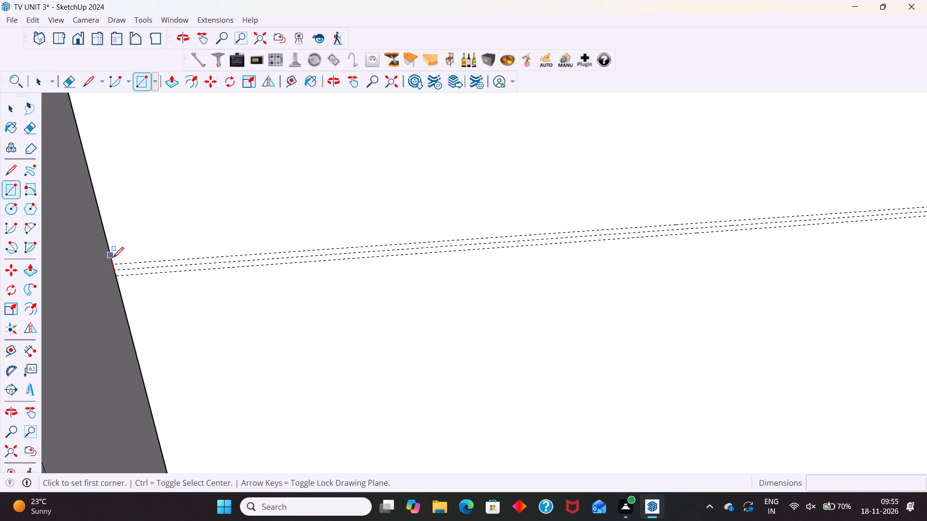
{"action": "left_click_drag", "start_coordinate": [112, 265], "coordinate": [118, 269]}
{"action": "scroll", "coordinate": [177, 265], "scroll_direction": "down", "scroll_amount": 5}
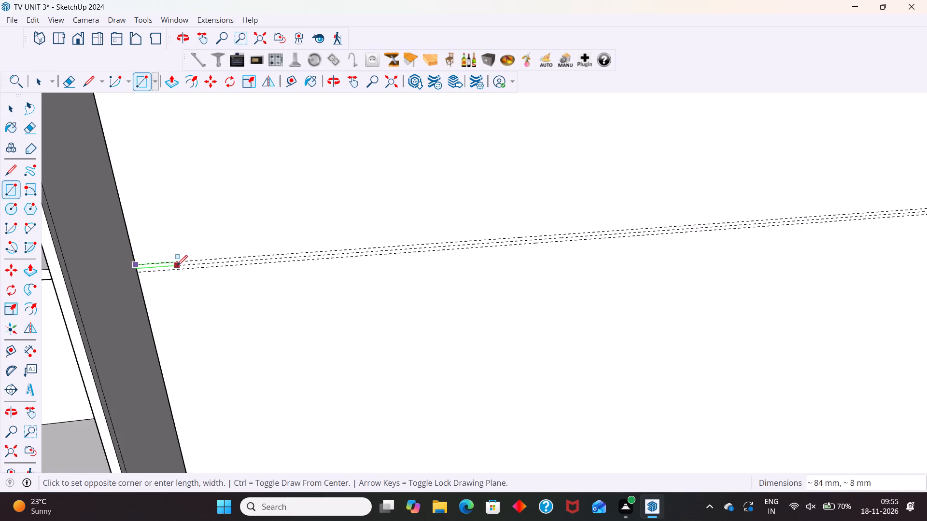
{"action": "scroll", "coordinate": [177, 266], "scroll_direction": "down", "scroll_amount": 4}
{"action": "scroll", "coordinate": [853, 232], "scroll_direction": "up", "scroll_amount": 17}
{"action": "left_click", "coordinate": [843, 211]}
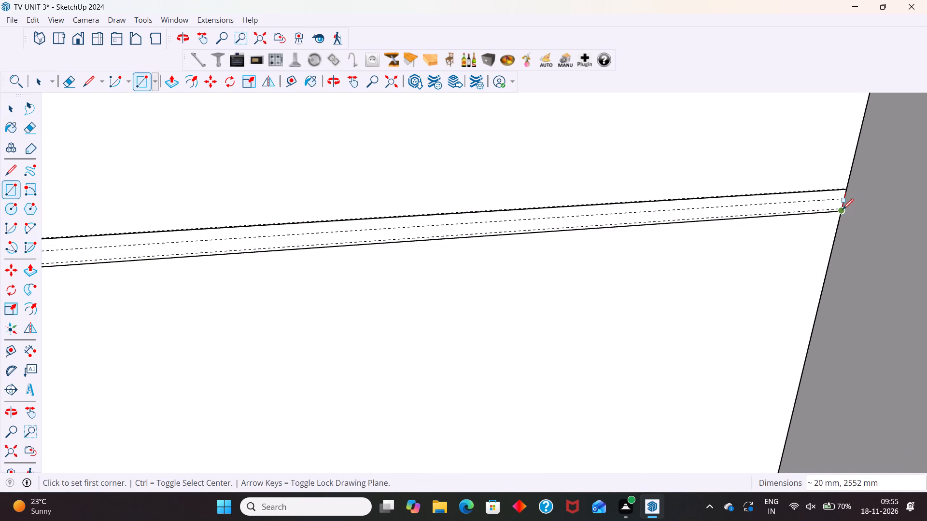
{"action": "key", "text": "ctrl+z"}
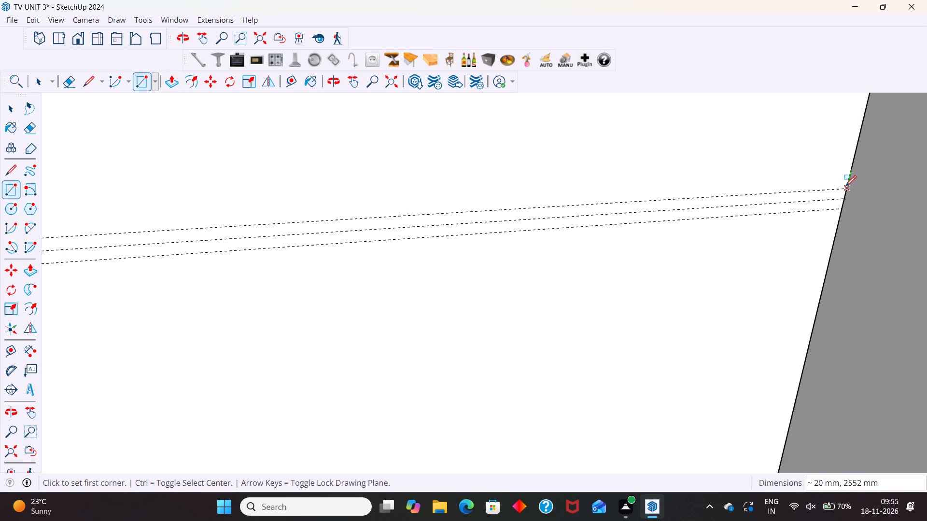
Draw a 2552 by 18 mm rectangle between the outer guides, spanning the wall from column to column.
{"action": "left_click", "coordinate": [846, 190]}
{"action": "scroll", "coordinate": [787, 196], "scroll_direction": "down", "scroll_amount": 16}
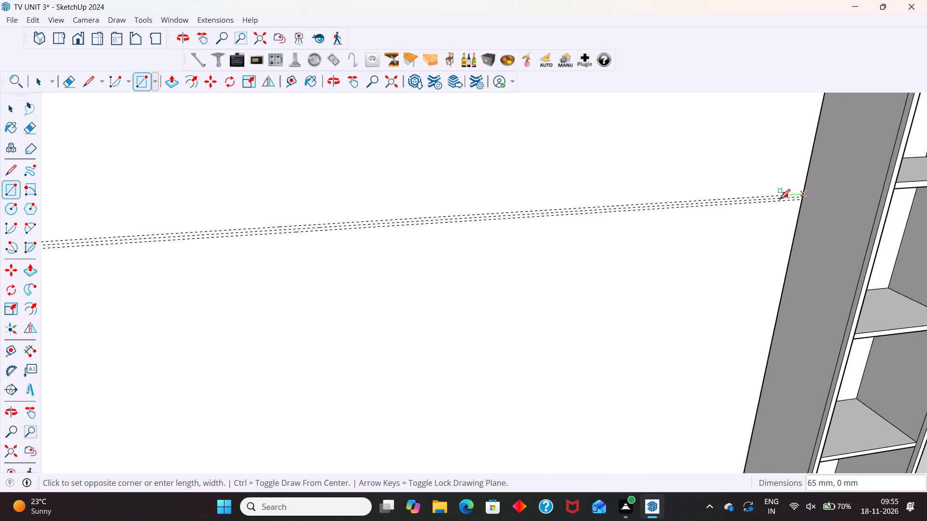
{"action": "scroll", "coordinate": [366, 253], "scroll_direction": "down", "scroll_amount": 7}
{"action": "scroll", "coordinate": [140, 251], "scroll_direction": "up", "scroll_amount": 11}
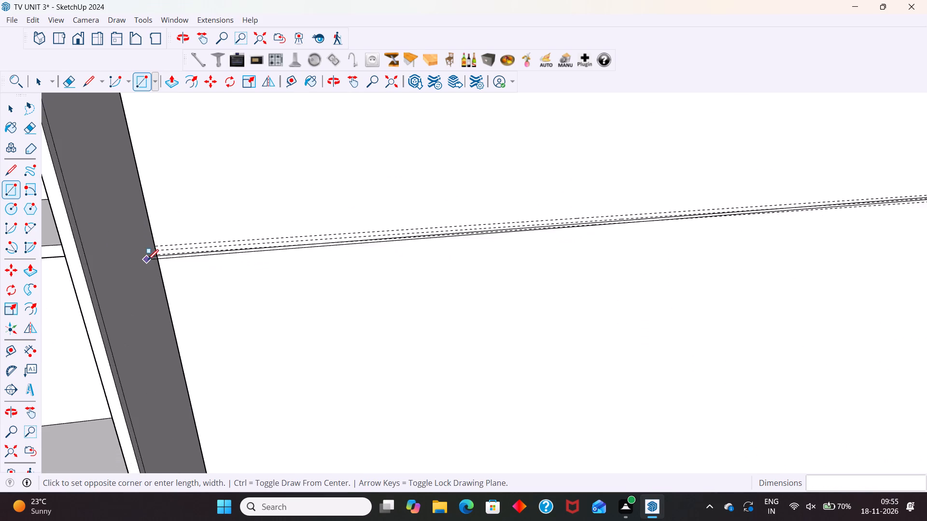
{"action": "scroll", "coordinate": [148, 260], "scroll_direction": "up", "scroll_amount": 15}
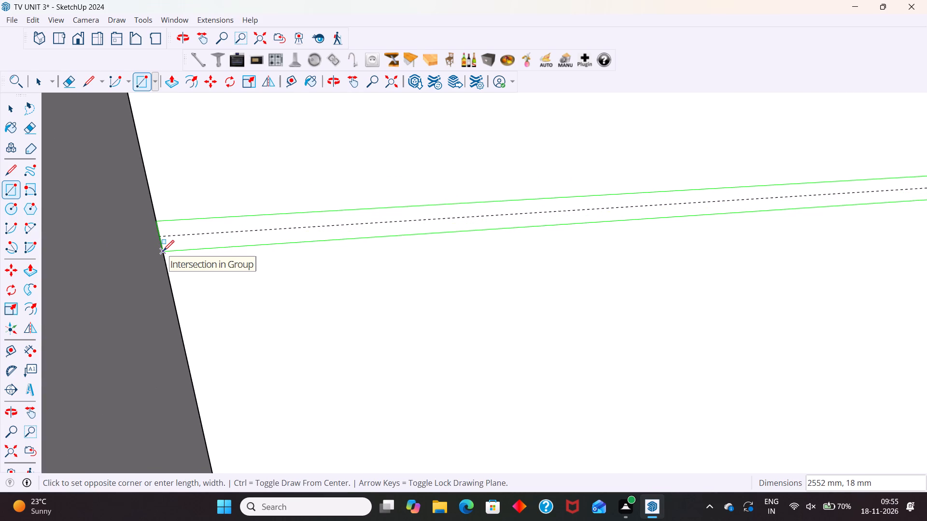
{"action": "left_click", "coordinate": [163, 251]}
{"action": "key", "text": "space"}
Delete the middle guide running through the narrow rectangle.
{"action": "left_click", "coordinate": [190, 239]}
{"action": "scroll", "coordinate": [143, 257], "scroll_direction": "down", "scroll_amount": 5}
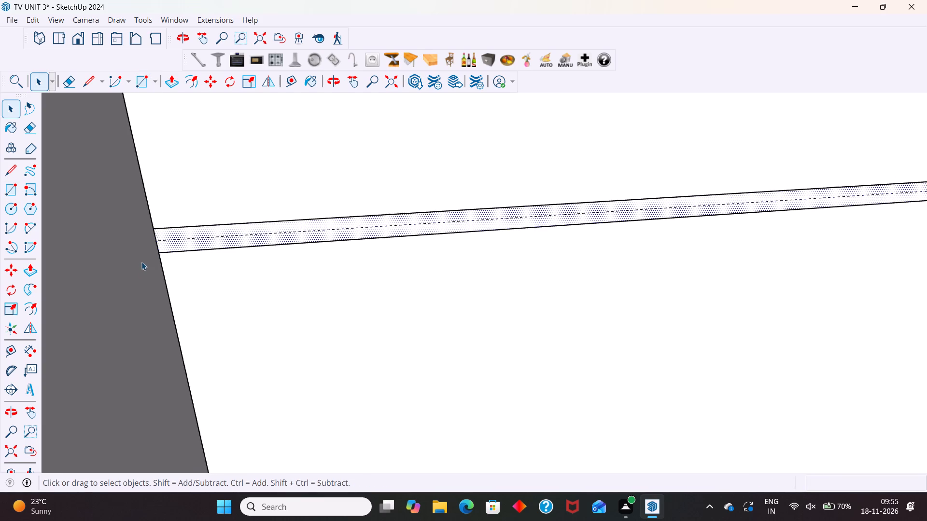
{"action": "scroll", "coordinate": [141, 262], "scroll_direction": "down", "scroll_amount": 5}
{"action": "scroll", "coordinate": [288, 241], "scroll_direction": "up", "scroll_amount": 4}
{"action": "key", "text": "Escape"}
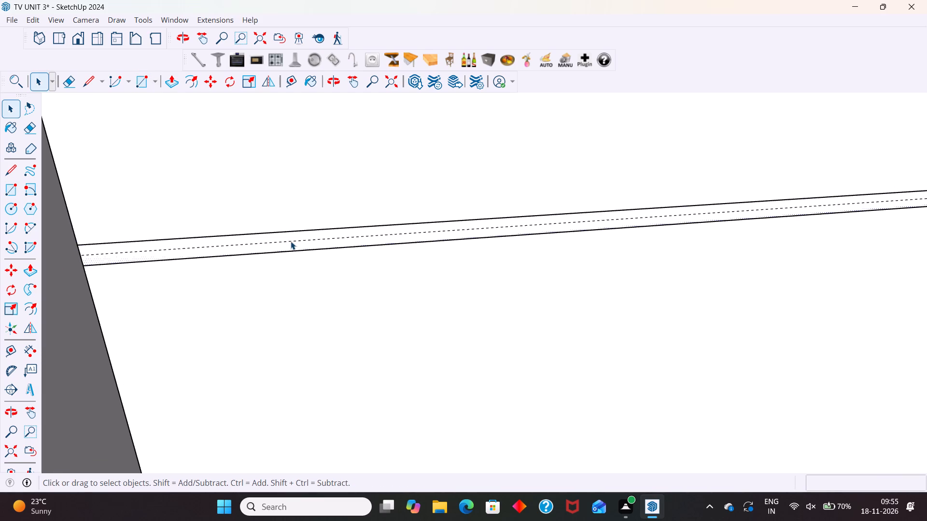
{"action": "left_click", "coordinate": [291, 241]}
{"action": "key", "text": "Delete"}
Push/Pull the 18 mm strip about 302 mm out from the wall to form a shelf between the columns.
{"action": "left_click", "coordinate": [282, 242]}
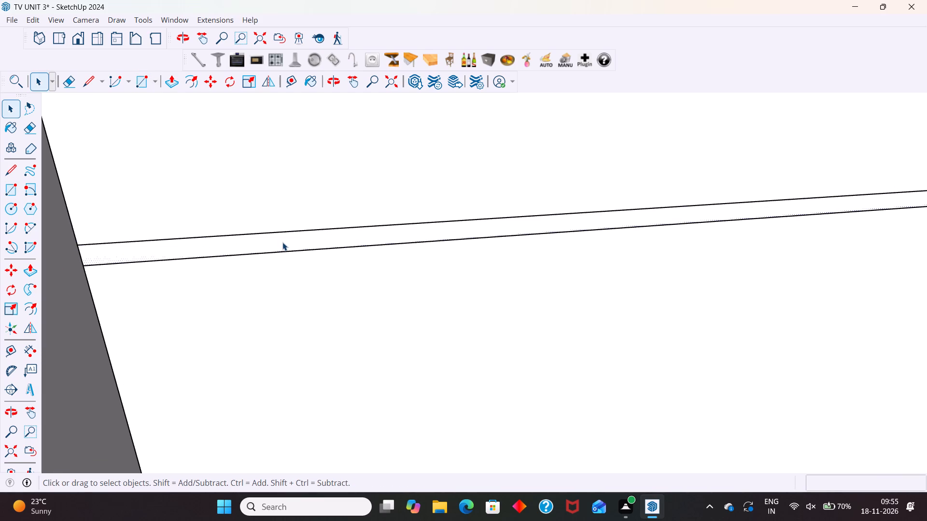
{"action": "double_click", "coordinate": [282, 242]}
{"action": "scroll", "coordinate": [224, 245], "scroll_direction": "down", "scroll_amount": 5}
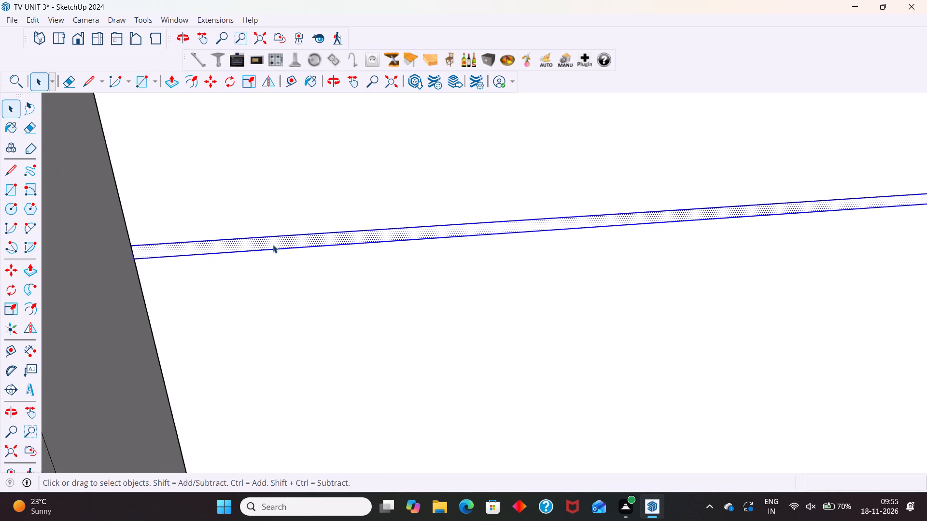
{"action": "key", "text": "p"}
{"action": "left_click", "coordinate": [273, 244]}
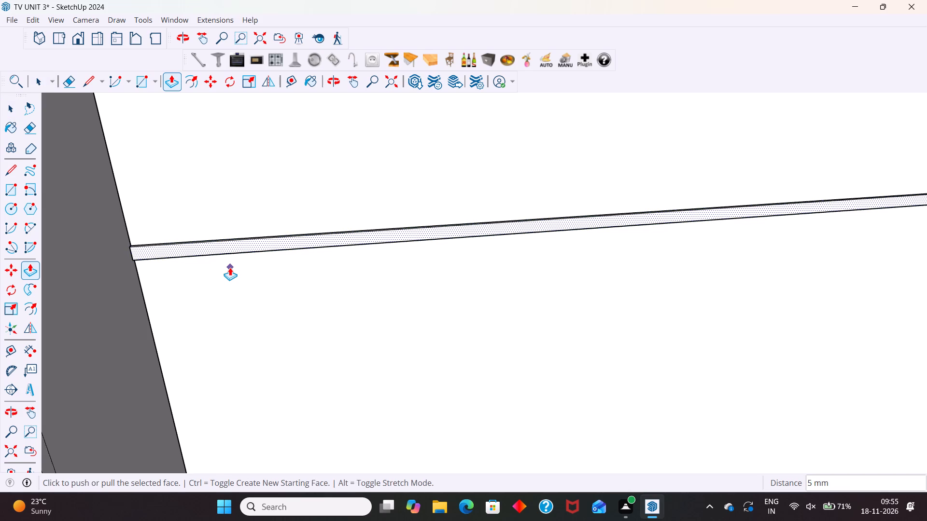
{"action": "scroll", "coordinate": [230, 267], "scroll_direction": "down", "scroll_amount": 5}
{"action": "key", "text": "ctrl+z"}
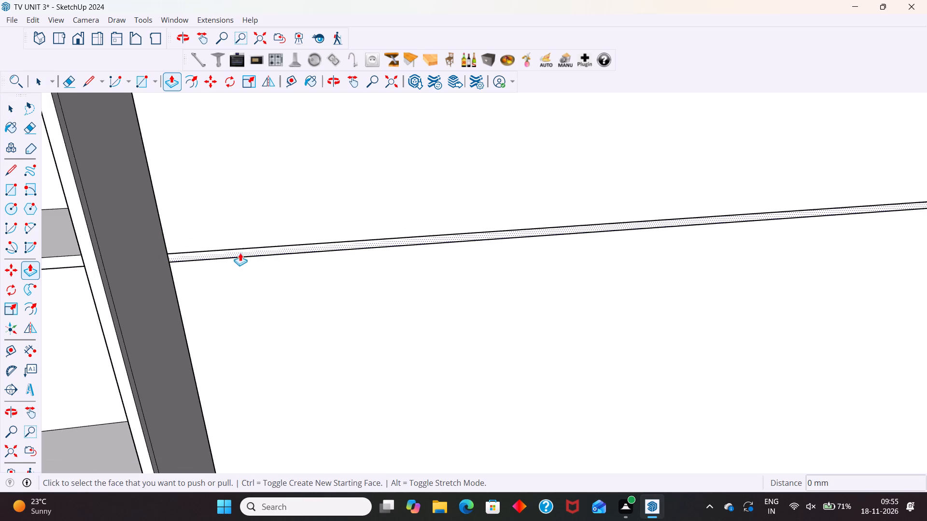
{"action": "left_click", "coordinate": [240, 250]}
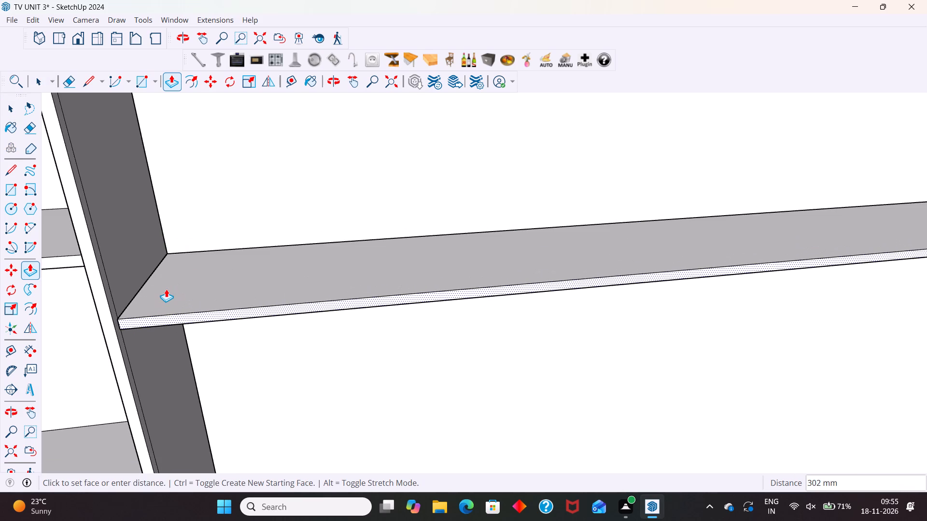
{"action": "left_click", "coordinate": [166, 288]}
{"action": "key", "text": "space"}
Delete all remaining guides from the model.
{"action": "scroll", "coordinate": [214, 260], "scroll_direction": "down", "scroll_amount": 12}
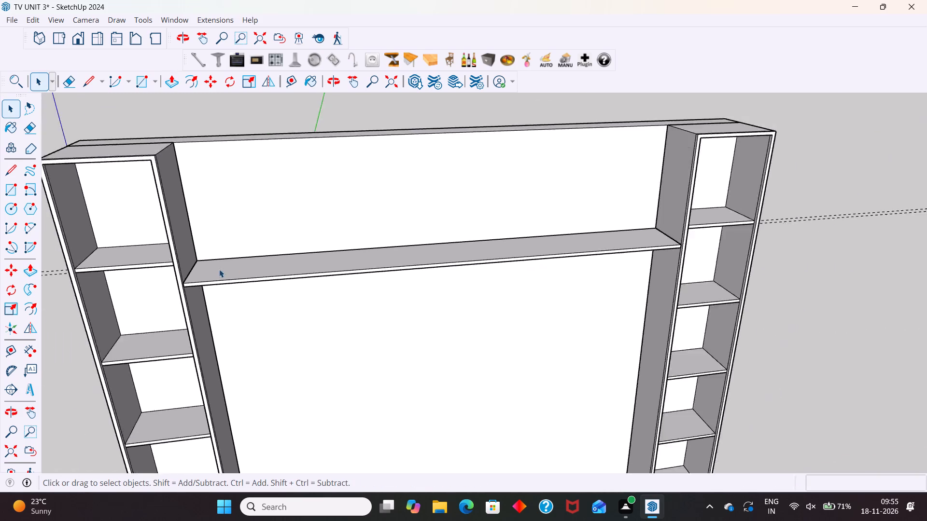
{"action": "scroll", "coordinate": [219, 269], "scroll_direction": "down", "scroll_amount": 2}
{"action": "middle_click_drag", "start_coordinate": [266, 292], "coordinate": [294, 177]}
{"action": "scroll", "coordinate": [340, 204], "scroll_direction": "down", "scroll_amount": 6}
{"action": "middle_click_drag", "start_coordinate": [398, 274], "coordinate": [359, 286]}
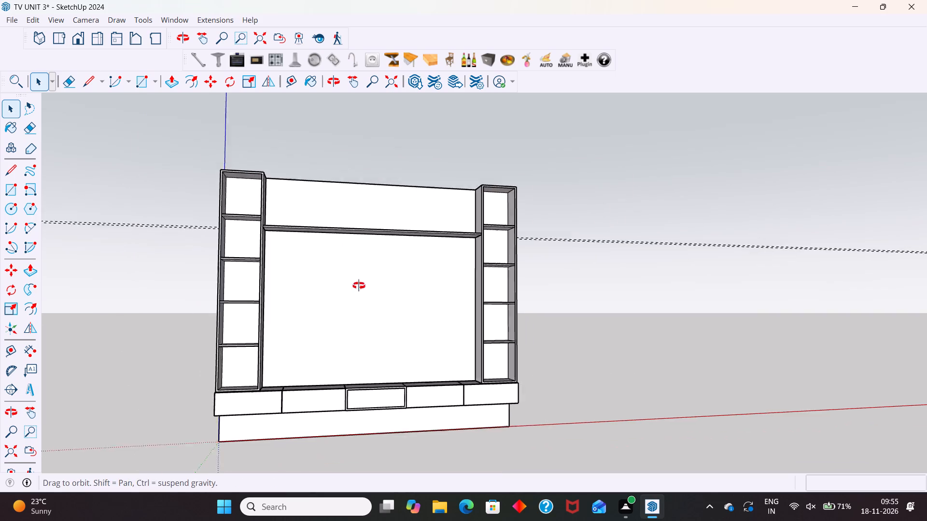
{"action": "middle_click_drag", "start_coordinate": [359, 286], "coordinate": [296, 301]}
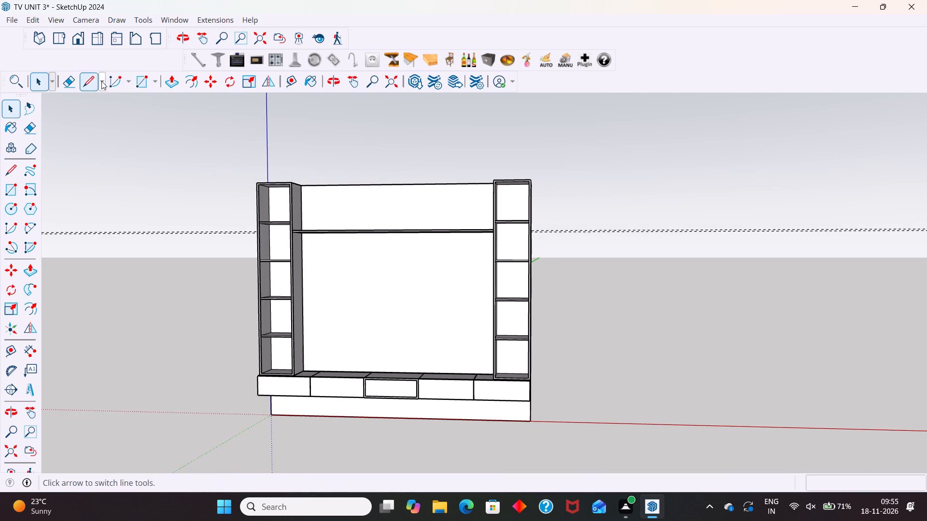
{"action": "left_click", "coordinate": [37, 19]}
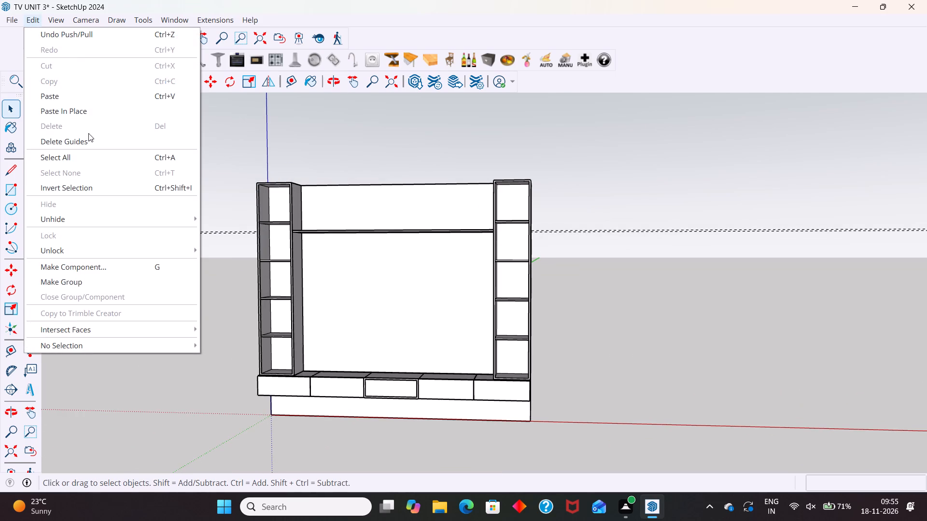
{"action": "left_click", "coordinate": [90, 140]}
Unhide the vertical slats on the wall.
{"action": "scroll", "coordinate": [476, 225], "scroll_direction": "down", "scroll_amount": 4}
{"action": "middle_click_drag", "start_coordinate": [476, 237], "coordinate": [523, 251]}
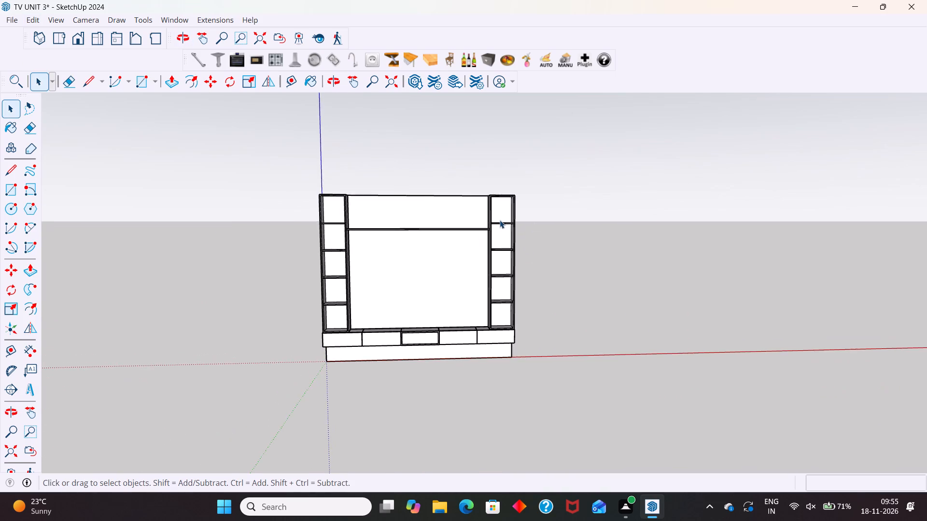
{"action": "scroll", "coordinate": [499, 220], "scroll_direction": "up", "scroll_amount": 10}
{"action": "scroll", "coordinate": [473, 213], "scroll_direction": "down", "scroll_amount": 5}
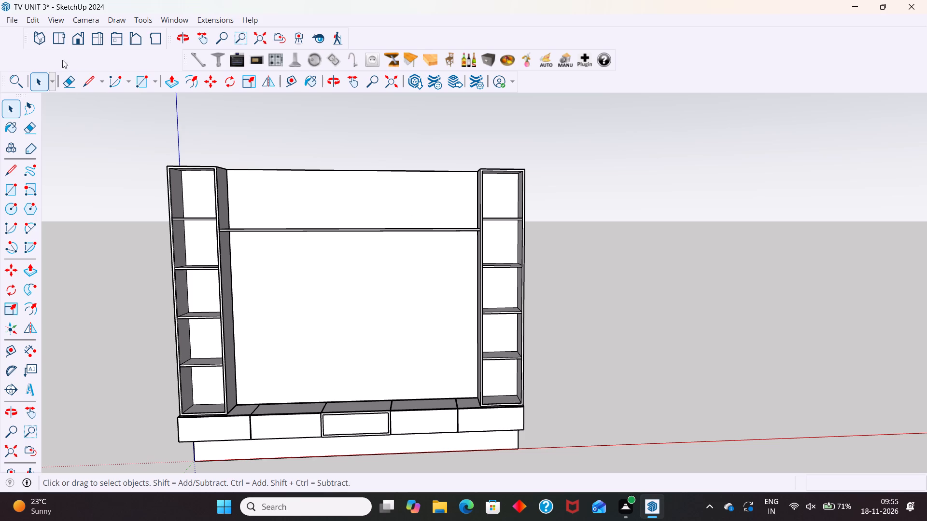
{"action": "left_click", "coordinate": [32, 22]}
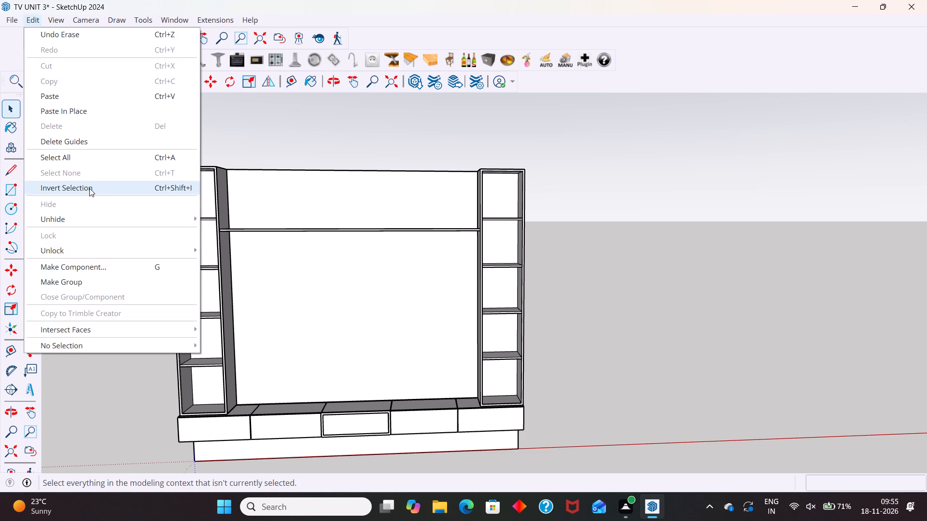
{"action": "left_click", "coordinate": [98, 217]}
{"action": "left_click", "coordinate": [233, 244]}
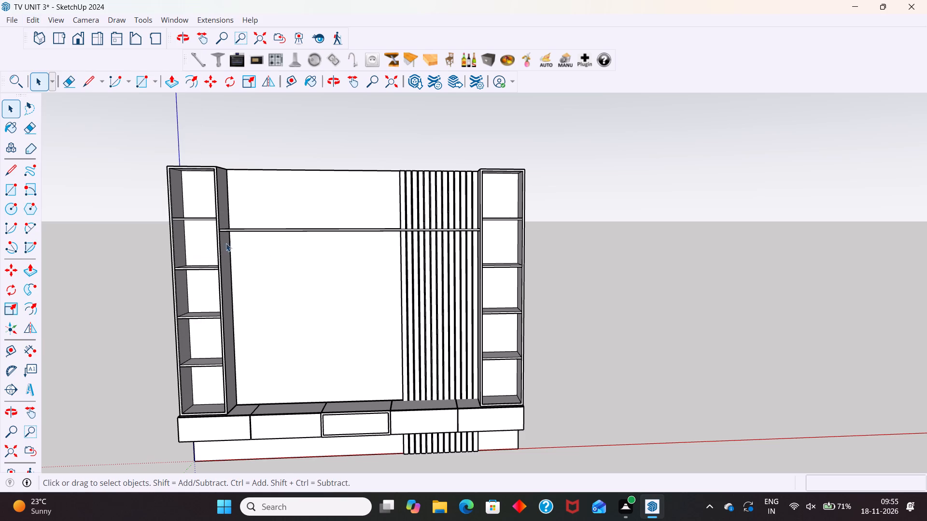
{"action": "left_click", "coordinate": [652, 276]}
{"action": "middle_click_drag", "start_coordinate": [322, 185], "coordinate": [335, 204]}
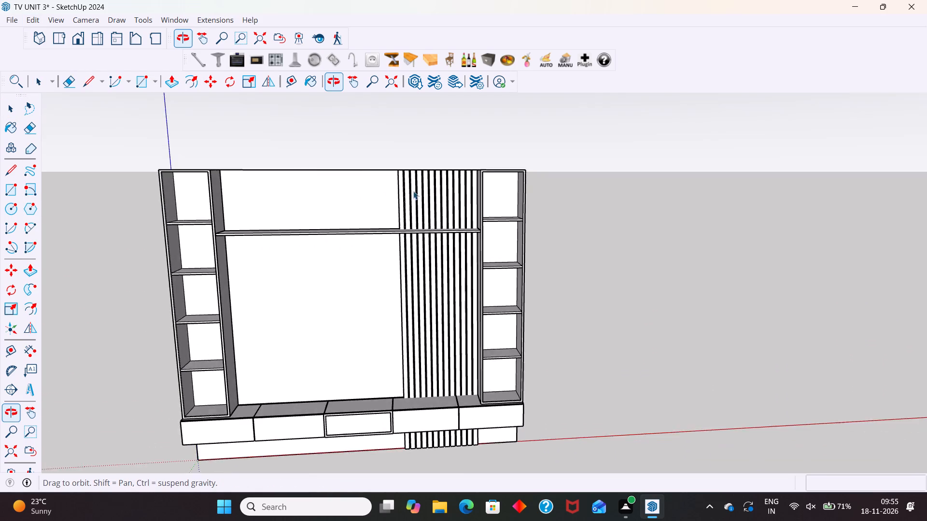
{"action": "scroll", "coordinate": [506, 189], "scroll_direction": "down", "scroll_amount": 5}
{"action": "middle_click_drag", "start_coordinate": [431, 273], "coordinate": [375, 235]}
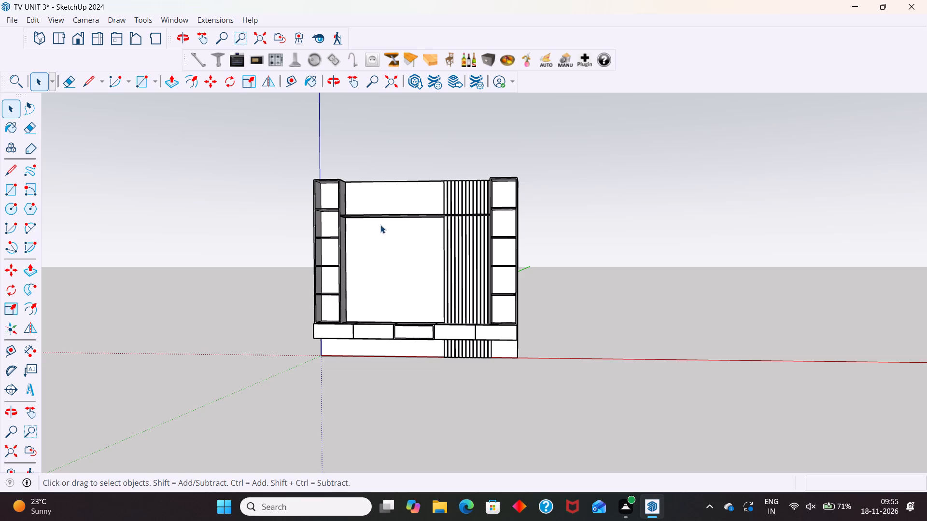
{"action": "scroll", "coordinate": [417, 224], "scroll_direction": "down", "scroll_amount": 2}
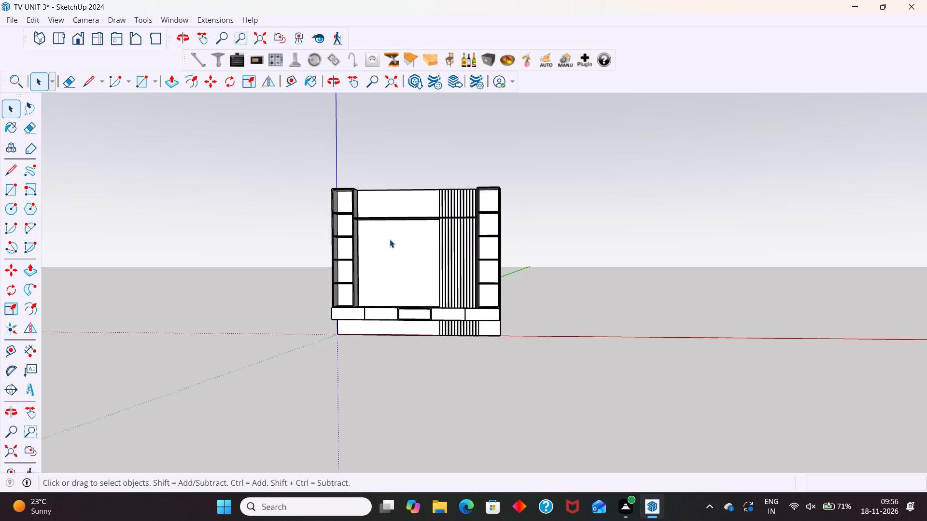
Delete the inset panel and the surrounding front frame from the base's middle section.
{"action": "middle_click_drag", "start_coordinate": [390, 240], "coordinate": [417, 276]}
{"action": "scroll", "coordinate": [409, 225], "scroll_direction": "up", "scroll_amount": 6}
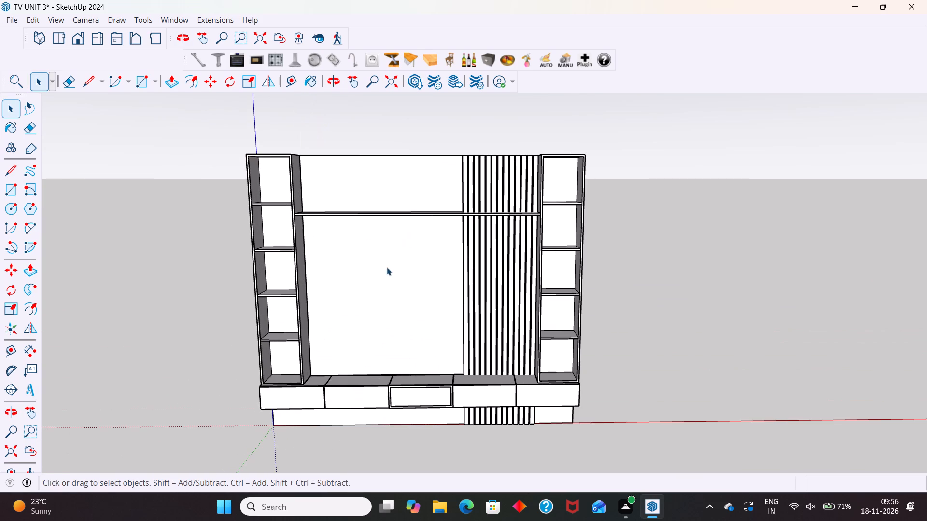
{"action": "middle_click_drag", "start_coordinate": [408, 268], "coordinate": [443, 260]}
{"action": "scroll", "coordinate": [439, 228], "scroll_direction": "down", "scroll_amount": 2}
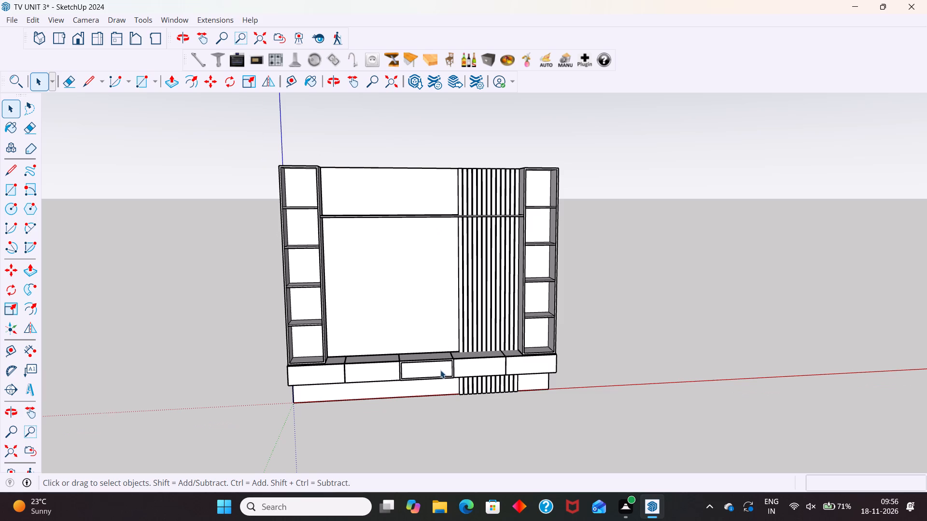
{"action": "scroll", "coordinate": [440, 370], "scroll_direction": "up", "scroll_amount": 6}
{"action": "left_click", "coordinate": [438, 367]}
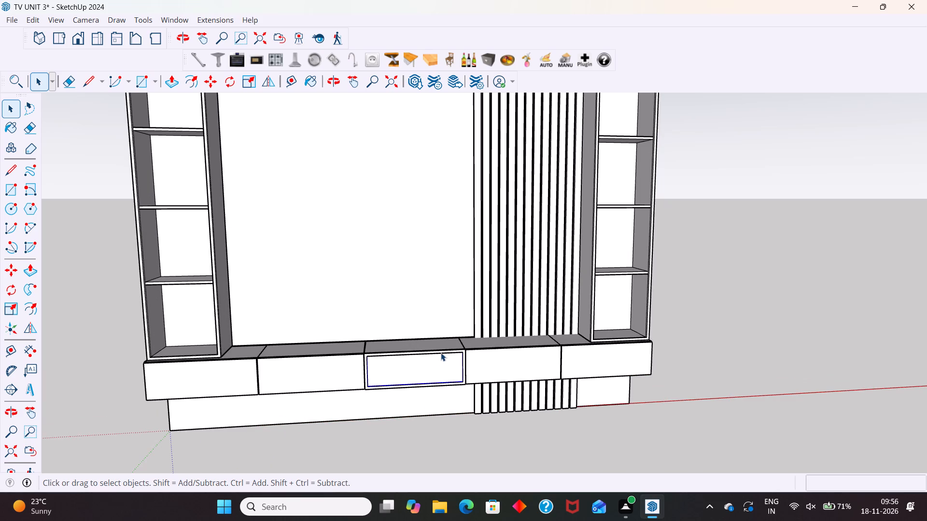
{"action": "scroll", "coordinate": [466, 356], "scroll_direction": "up", "scroll_amount": 6}
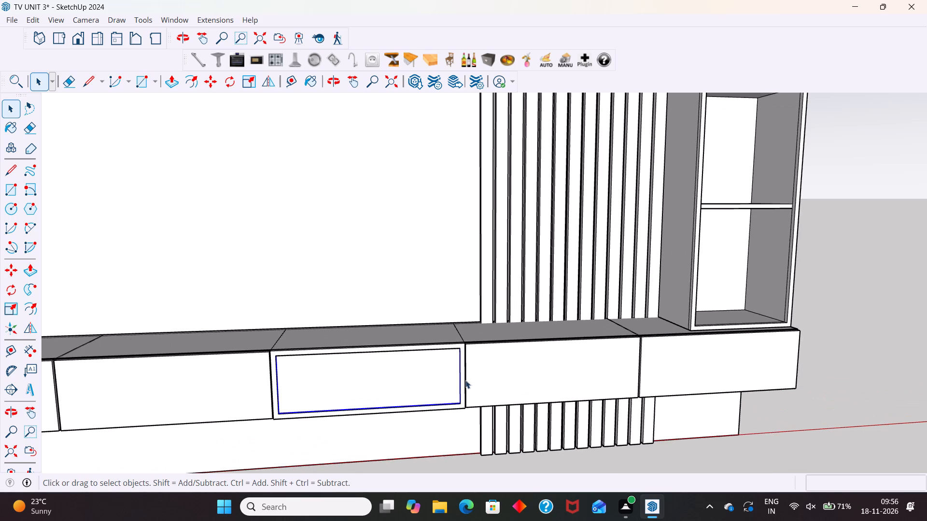
{"action": "middle_click_drag", "start_coordinate": [454, 384], "coordinate": [379, 369]}
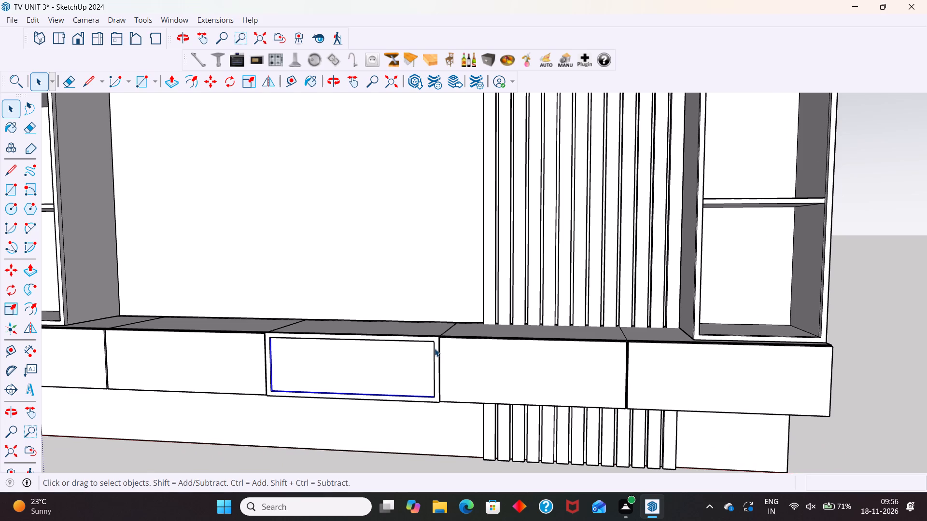
{"action": "key", "text": "Delete"}
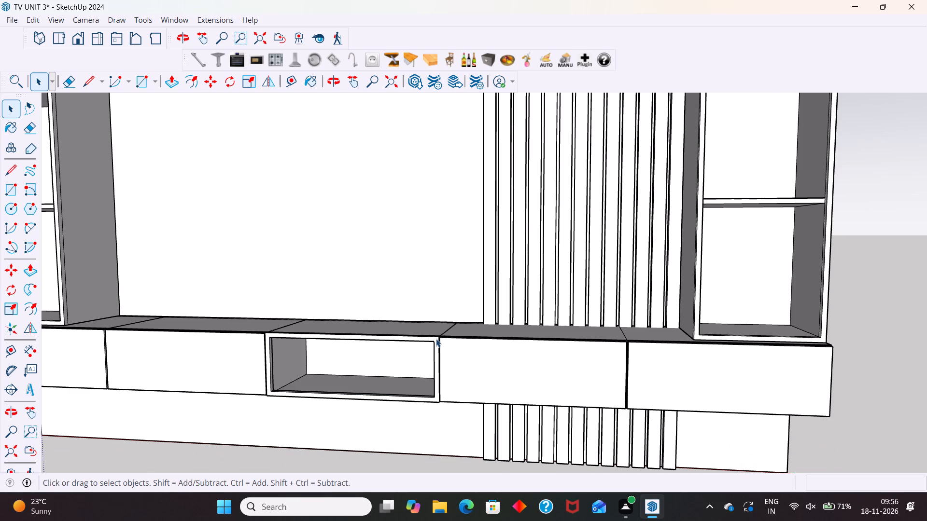
{"action": "left_click", "coordinate": [435, 338]}
{"action": "key", "text": "Delete"}
Open the base's middle section group for editing and draw a rectangle of about 691 by 250 mm across its front opening.
{"action": "scroll", "coordinate": [433, 338], "scroll_direction": "down", "scroll_amount": 2}
{"action": "scroll", "coordinate": [378, 338], "scroll_direction": "up", "scroll_amount": 6}
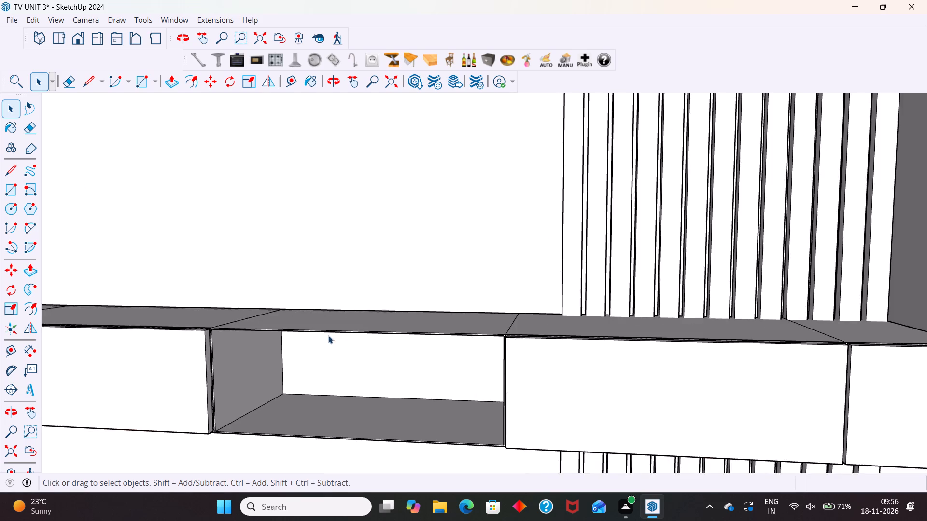
{"action": "scroll", "coordinate": [328, 335], "scroll_direction": "up", "scroll_amount": 5}
{"action": "scroll", "coordinate": [423, 223], "scroll_direction": "down", "scroll_amount": 11}
{"action": "scroll", "coordinate": [350, 268], "scroll_direction": "up", "scroll_amount": 6}
{"action": "middle_click_drag", "start_coordinate": [333, 290], "coordinate": [334, 293]}
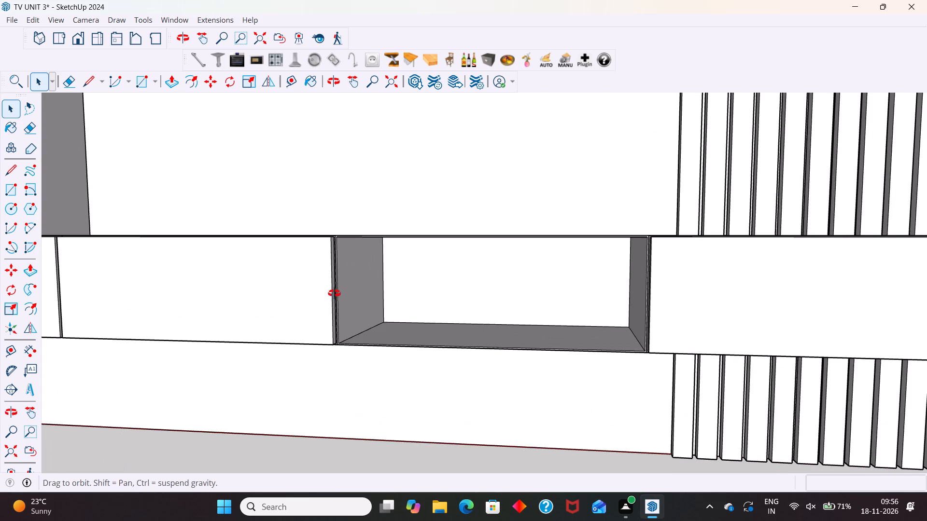
{"action": "middle_click_drag", "start_coordinate": [334, 293], "coordinate": [351, 315]}
{"action": "scroll", "coordinate": [366, 247], "scroll_direction": "up", "scroll_amount": 5}
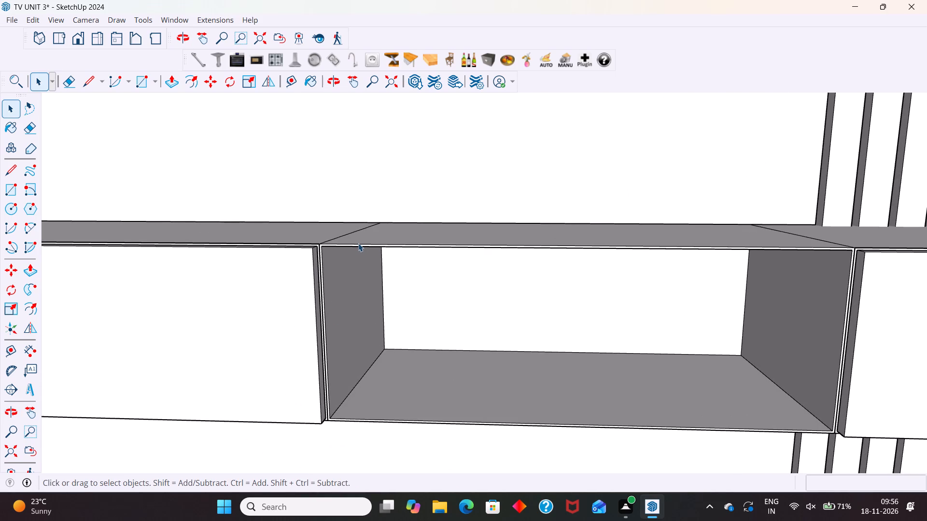
{"action": "scroll", "coordinate": [326, 230], "scroll_direction": "down", "scroll_amount": 8}
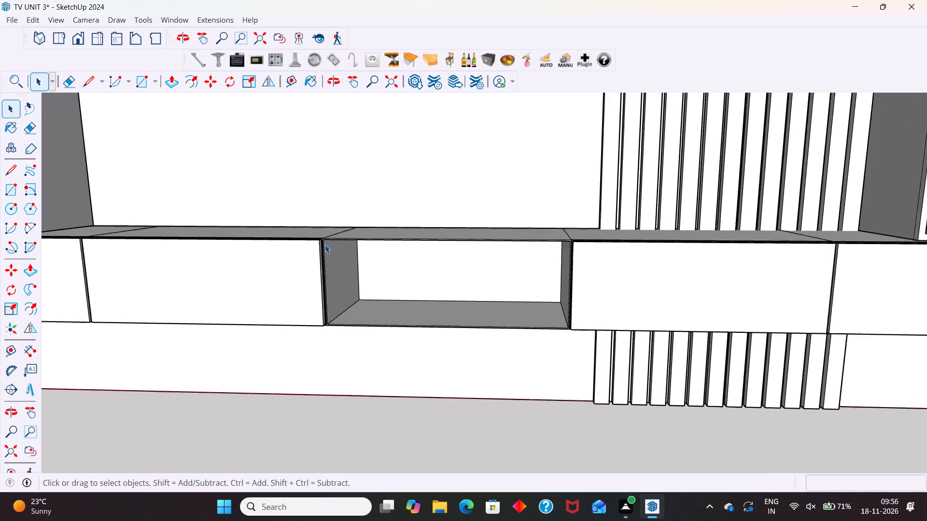
{"action": "scroll", "coordinate": [325, 245], "scroll_direction": "down", "scroll_amount": 4}
{"action": "right_click", "coordinate": [311, 368]}
{"action": "left_click", "coordinate": [332, 406]}
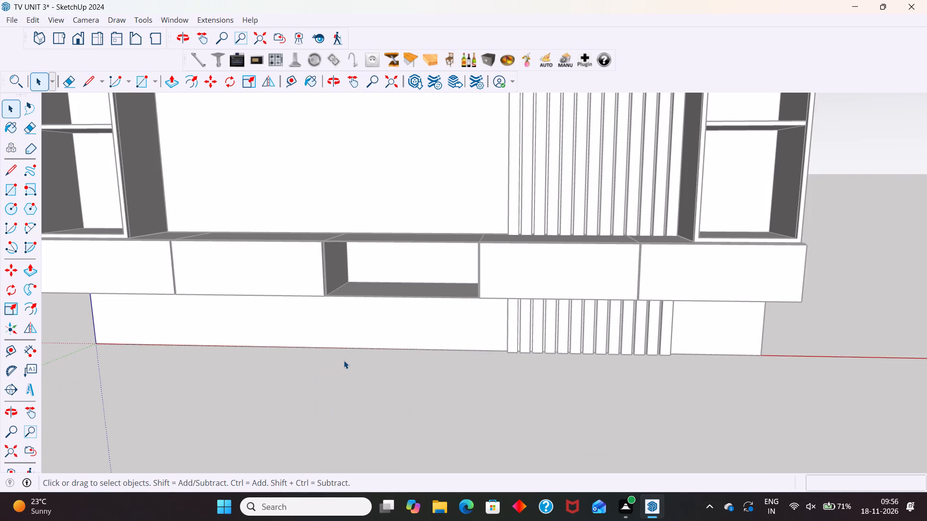
{"action": "key", "text": "r"}
{"action": "scroll", "coordinate": [338, 285], "scroll_direction": "up", "scroll_amount": 14}
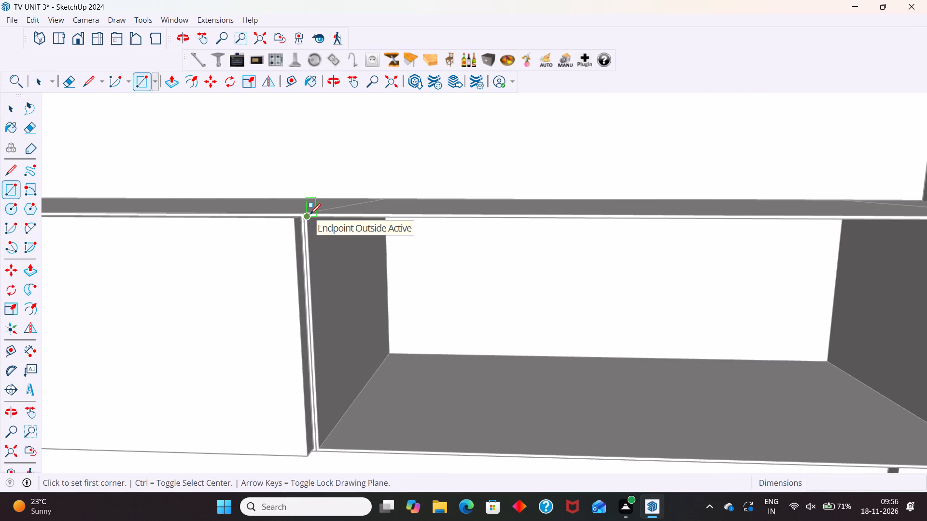
{"action": "scroll", "coordinate": [309, 215], "scroll_direction": "up", "scroll_amount": 5}
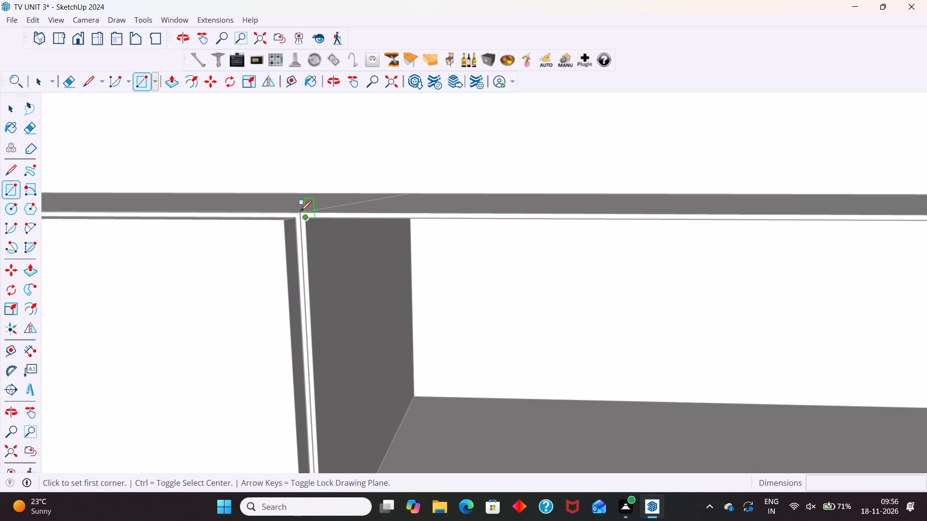
{"action": "left_click", "coordinate": [301, 213]}
{"action": "scroll", "coordinate": [330, 238], "scroll_direction": "down", "scroll_amount": 13}
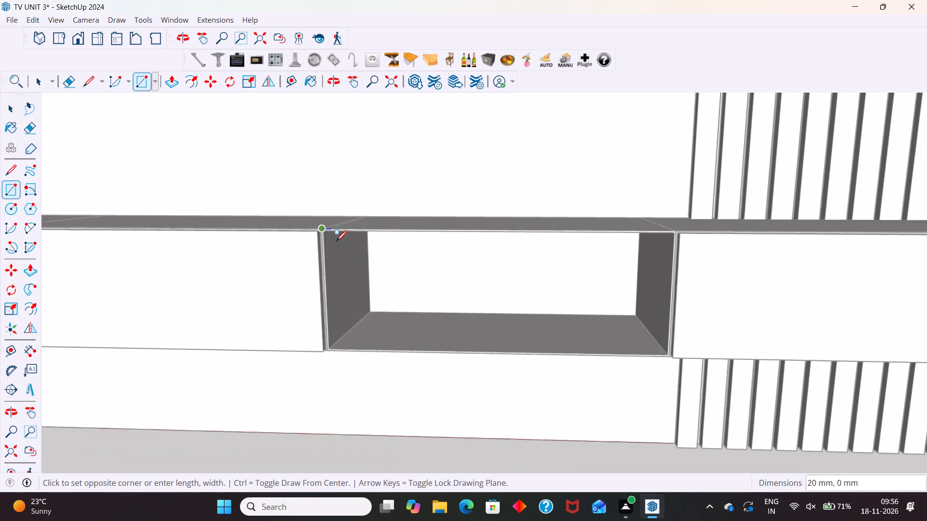
{"action": "scroll", "coordinate": [617, 331], "scroll_direction": "up", "scroll_amount": 6}
{"action": "scroll", "coordinate": [653, 352], "scroll_direction": "up", "scroll_amount": 5}
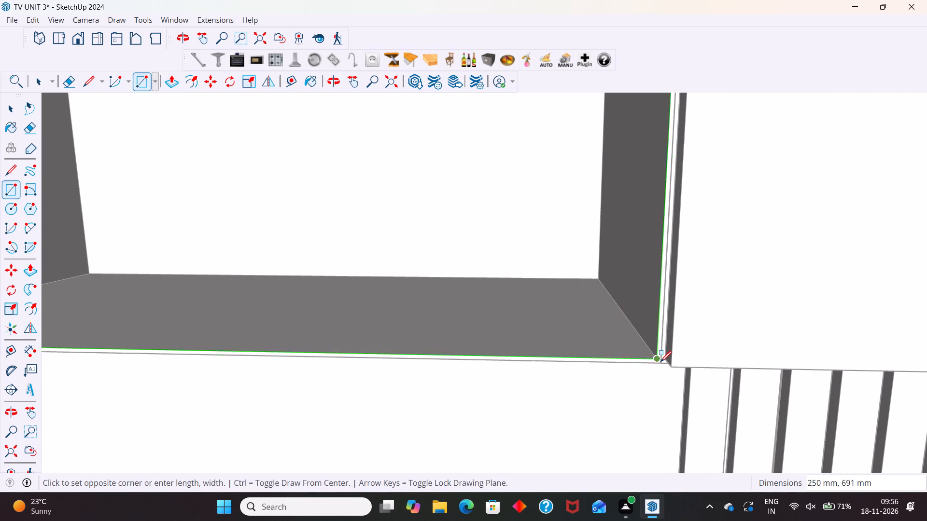
{"action": "left_click", "coordinate": [660, 362]}
Offset the new front face 18 mm inward and delete the inner face to leave an open niche with a frame.
{"action": "key", "text": "space"}
{"action": "left_click", "coordinate": [568, 292]}
{"action": "scroll", "coordinate": [558, 380], "scroll_direction": "down", "scroll_amount": 9}
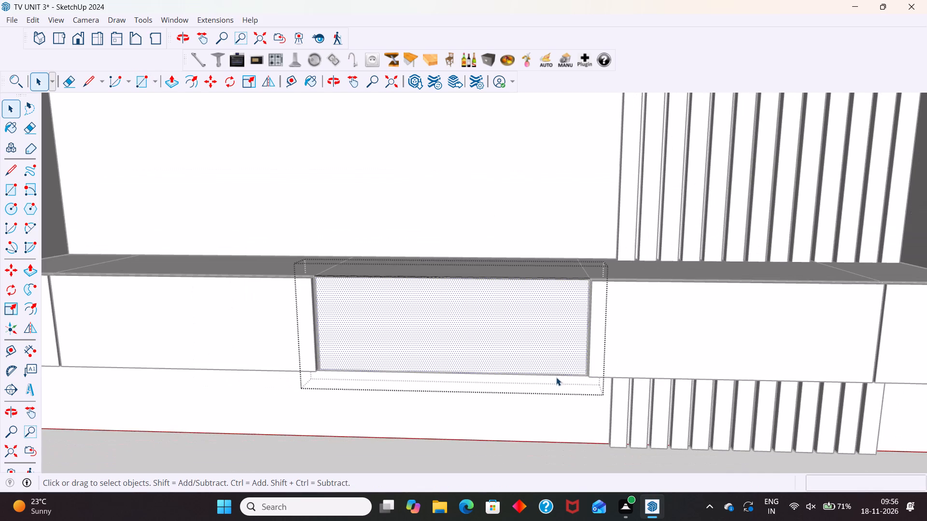
{"action": "key", "text": "f"}
{"action": "left_click", "coordinate": [570, 306]}
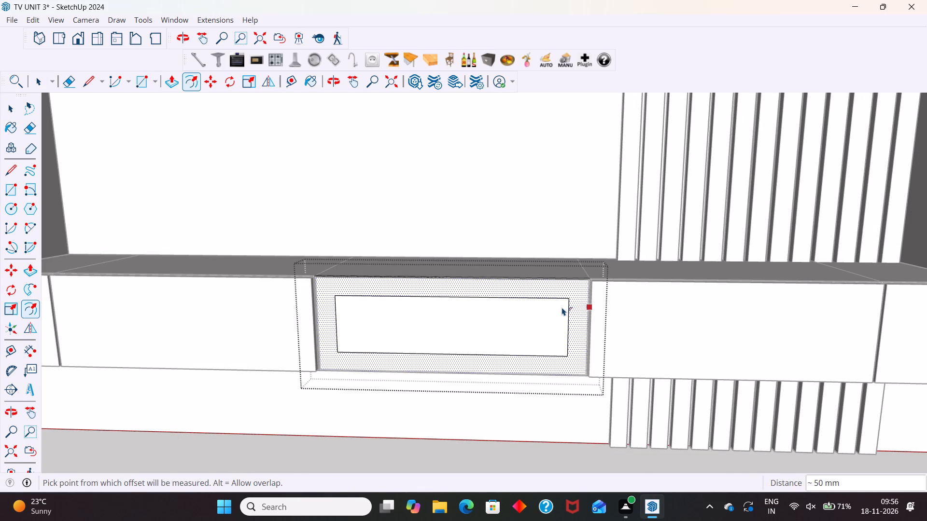
{"action": "key", "text": "1"}
{"action": "key", "text": "8"}
{"action": "key", "text": "Return"}
{"action": "key", "text": "space"}
{"action": "left_click", "coordinate": [536, 340]}
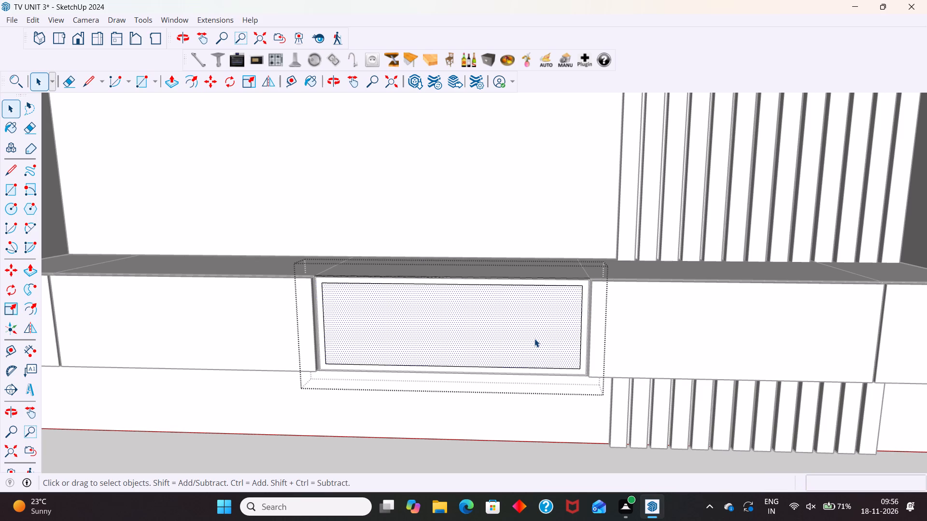
{"action": "key", "text": "Delete"}
{"action": "scroll", "coordinate": [523, 341], "scroll_direction": "down", "scroll_amount": 6}
{"action": "left_click", "coordinate": [466, 432]}
Examine the whole TV unit and the open middle niche from several angles.
{"action": "scroll", "coordinate": [451, 288], "scroll_direction": "down", "scroll_amount": 4}
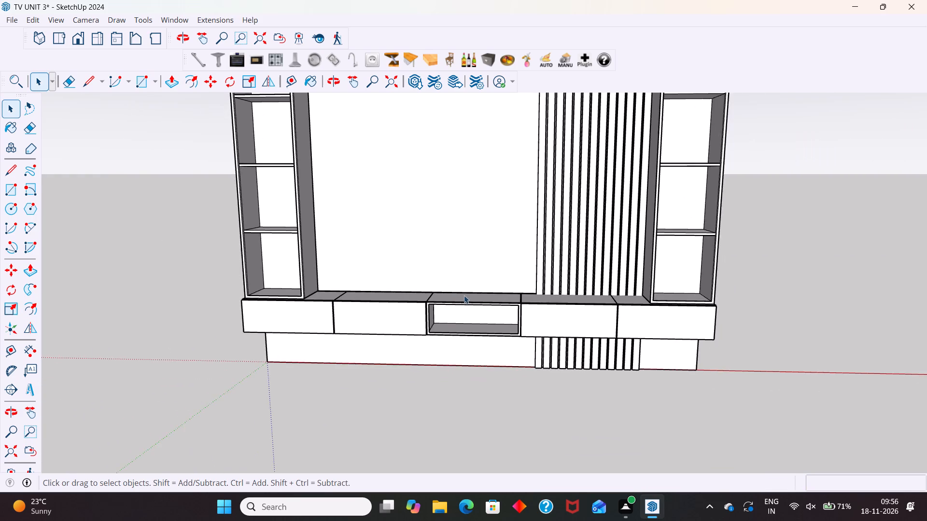
{"action": "middle_click_drag", "start_coordinate": [464, 295], "coordinate": [528, 239]}
{"action": "scroll", "coordinate": [531, 293], "scroll_direction": "down", "scroll_amount": 3}
{"action": "middle_click_drag", "start_coordinate": [534, 309], "coordinate": [518, 318]}
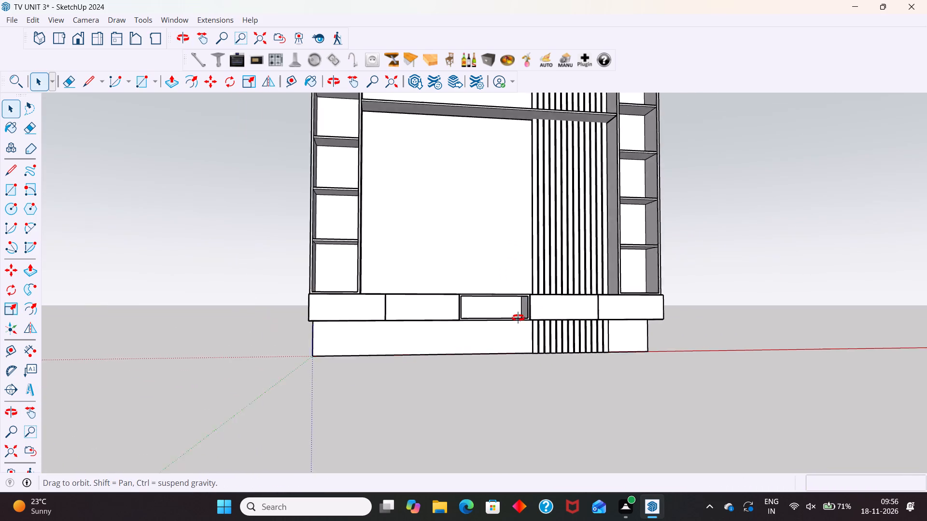
{"action": "middle_click_drag", "start_coordinate": [518, 318], "coordinate": [438, 343]}
{"action": "scroll", "coordinate": [418, 367], "scroll_direction": "down", "scroll_amount": 4}
{"action": "middle_click_drag", "start_coordinate": [486, 288], "coordinate": [526, 304]}
{"action": "scroll", "coordinate": [467, 277], "scroll_direction": "down", "scroll_amount": 3}
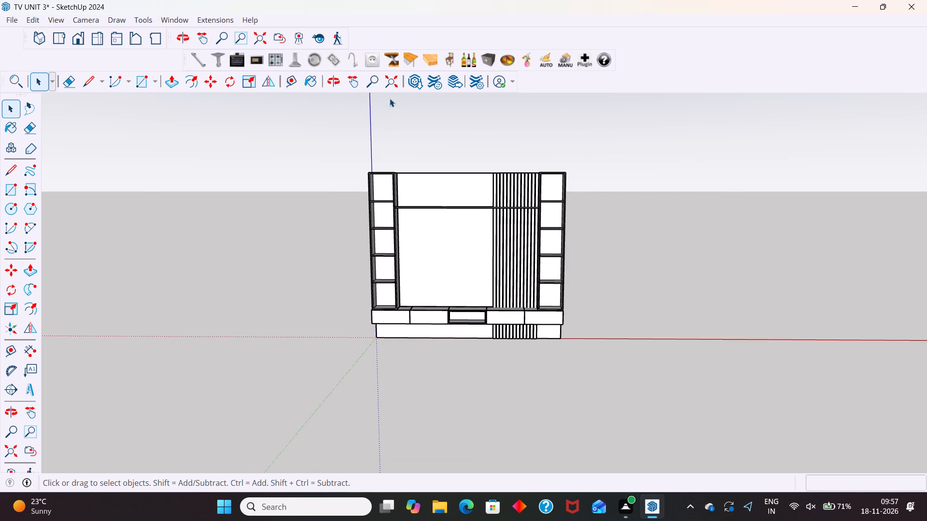
Search 3D Warehouse for TV models.
{"action": "left_click", "coordinate": [417, 88]}
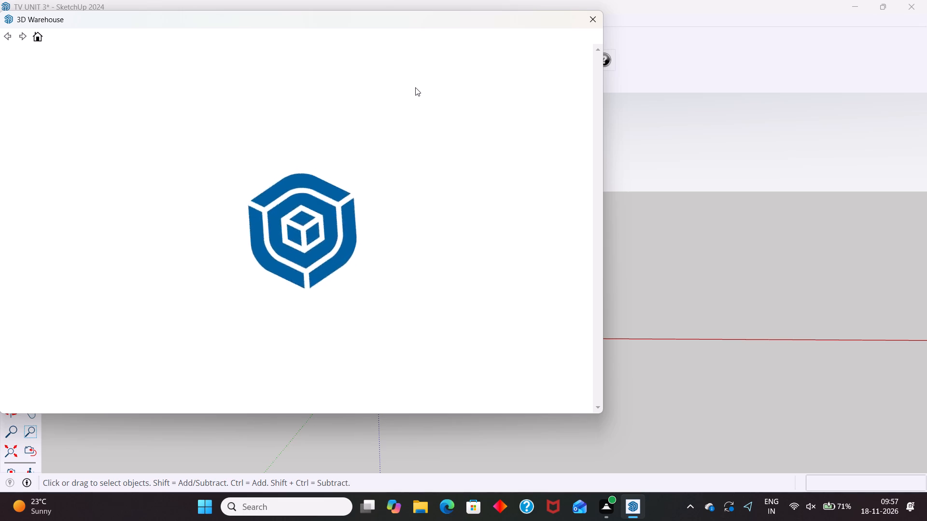
{"action": "left_click", "coordinate": [282, 65]}
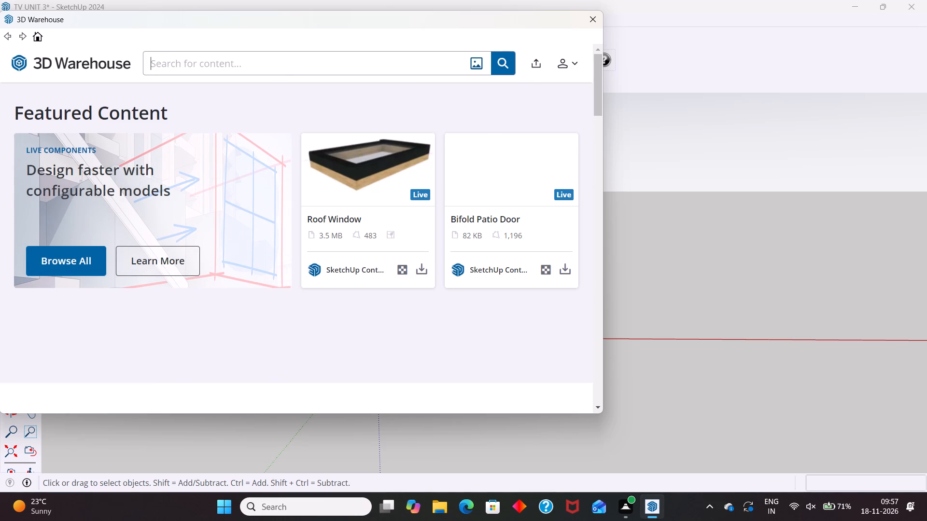
{"action": "type", "text": "TV"}
{"action": "key", "text": "Return"}
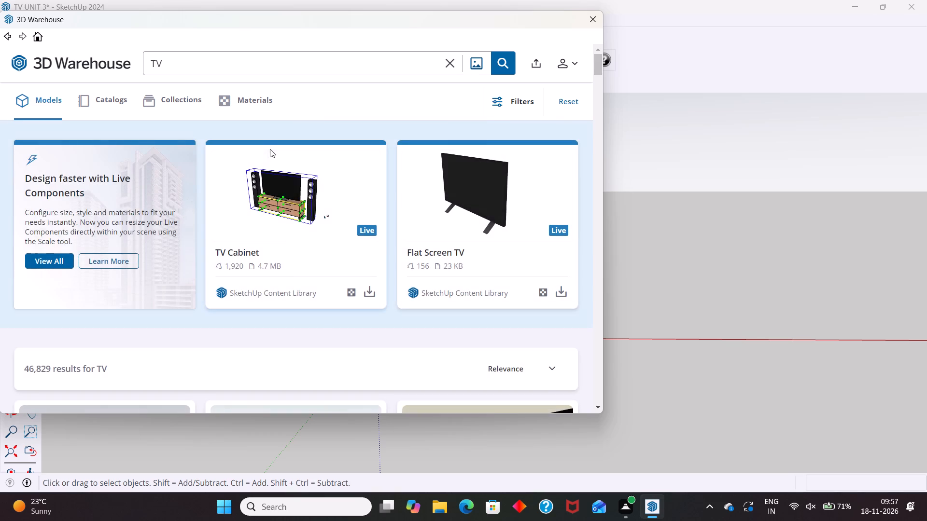
Request the 60" Led TV model and play the promotional video to unlock more downloads, declining the subscription offer.
{"action": "scroll", "coordinate": [395, 276], "scroll_direction": "down", "scroll_amount": 4}
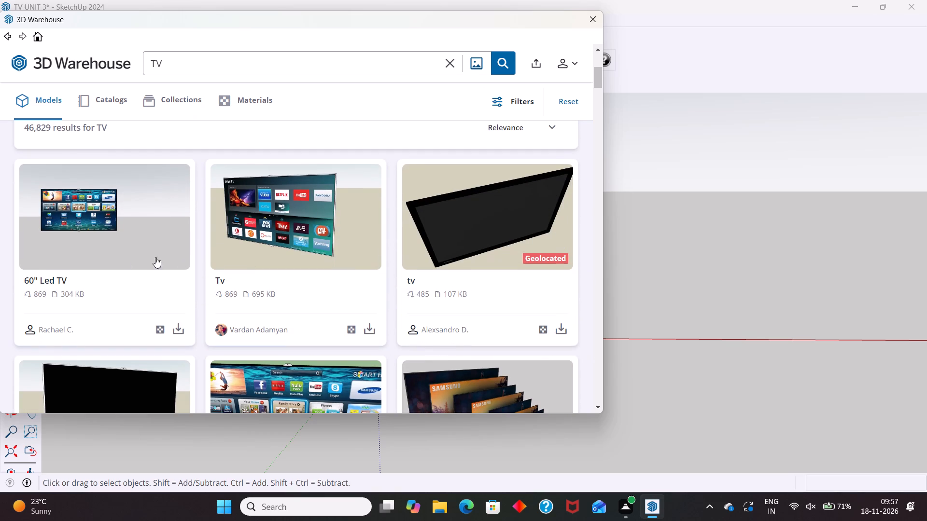
{"action": "left_click", "coordinate": [186, 329]}
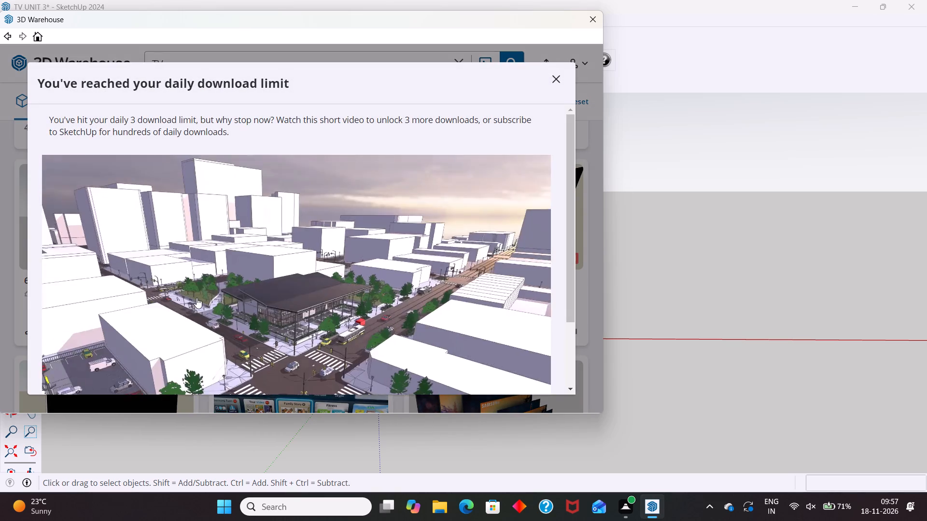
{"action": "scroll", "coordinate": [408, 249], "scroll_direction": "down", "scroll_amount": 5}
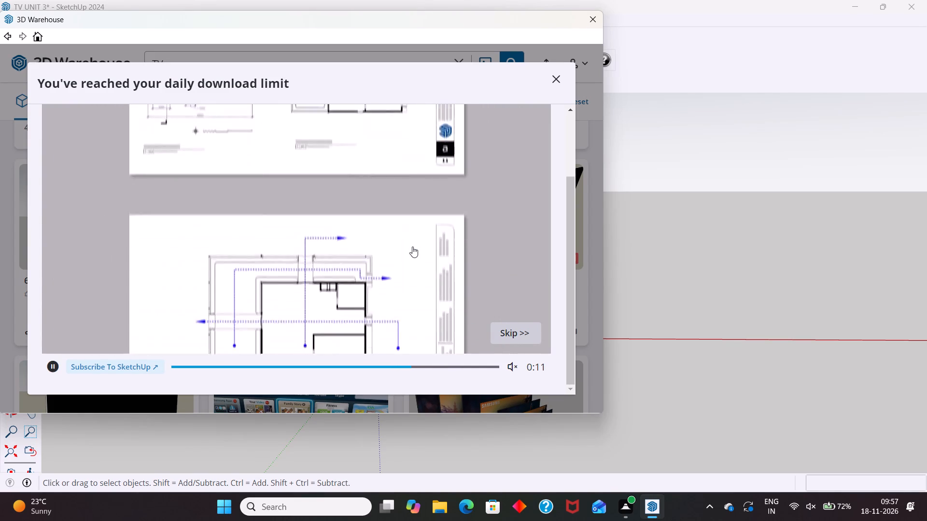
{"action": "left_click", "coordinate": [511, 334]}
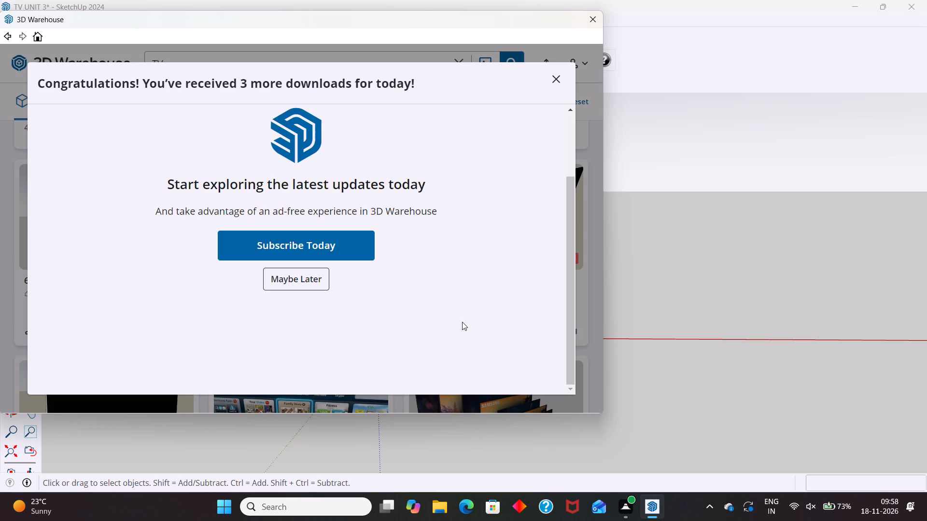
{"action": "left_click", "coordinate": [290, 281]}
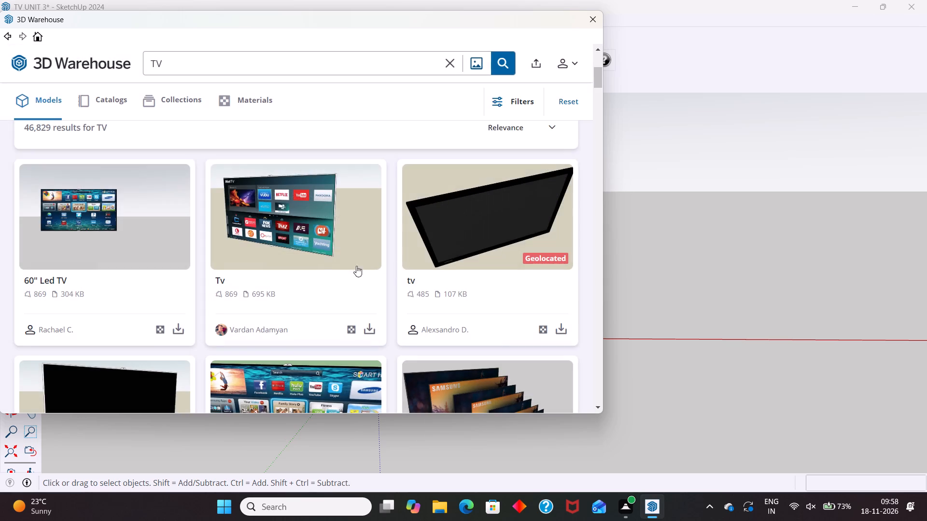
Load the 60" Led TV directly into the model and place it in front of the unit.
{"action": "scroll", "coordinate": [407, 262], "scroll_direction": "down", "scroll_amount": 2}
{"action": "left_click", "coordinate": [173, 211]}
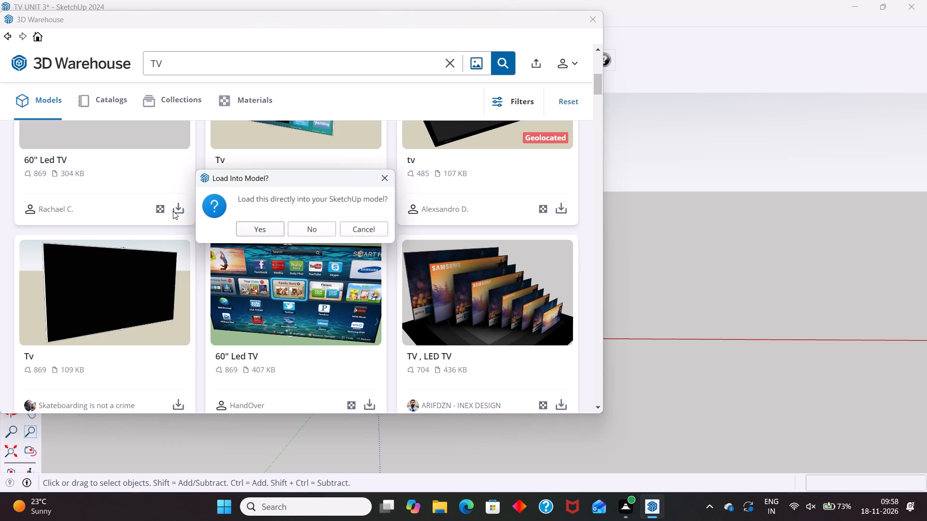
{"action": "left_click", "coordinate": [258, 230]}
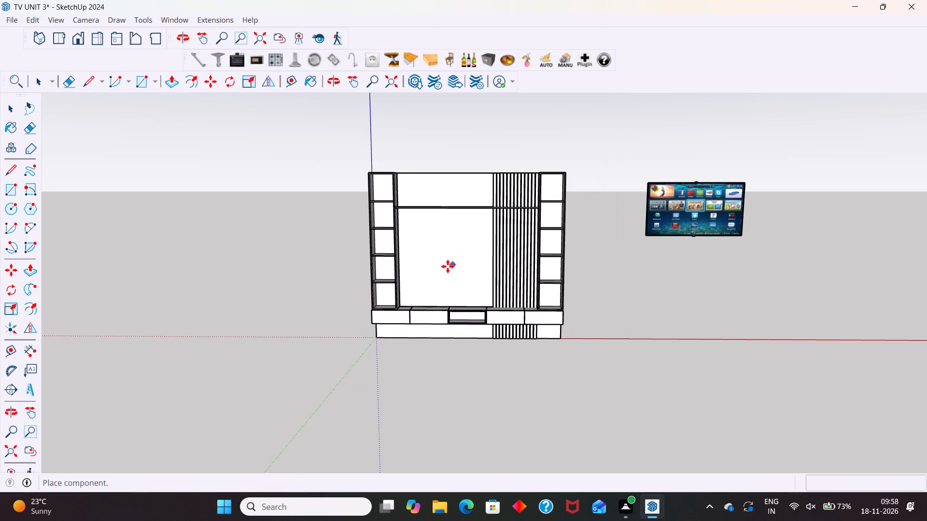
{"action": "left_click", "coordinate": [208, 444]}
Move the TV by its lower corner onto the plain wall area above the base, beside the slats.
{"action": "middle_click_drag", "start_coordinate": [490, 415], "coordinate": [475, 424]}
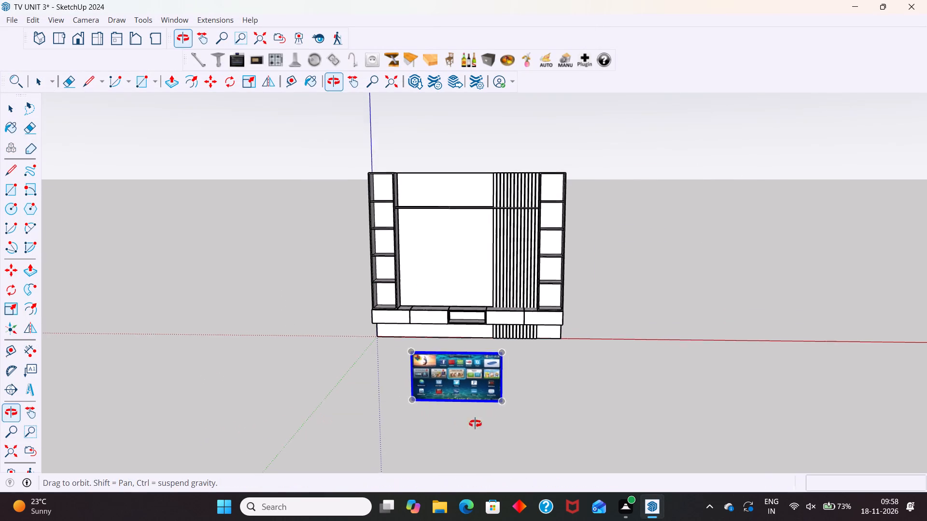
{"action": "middle_click_drag", "start_coordinate": [475, 424], "coordinate": [407, 433]}
{"action": "scroll", "coordinate": [576, 367], "scroll_direction": "up", "scroll_amount": 6}
{"action": "key", "text": "space"}
{"action": "scroll", "coordinate": [483, 351], "scroll_direction": "up", "scroll_amount": 5}
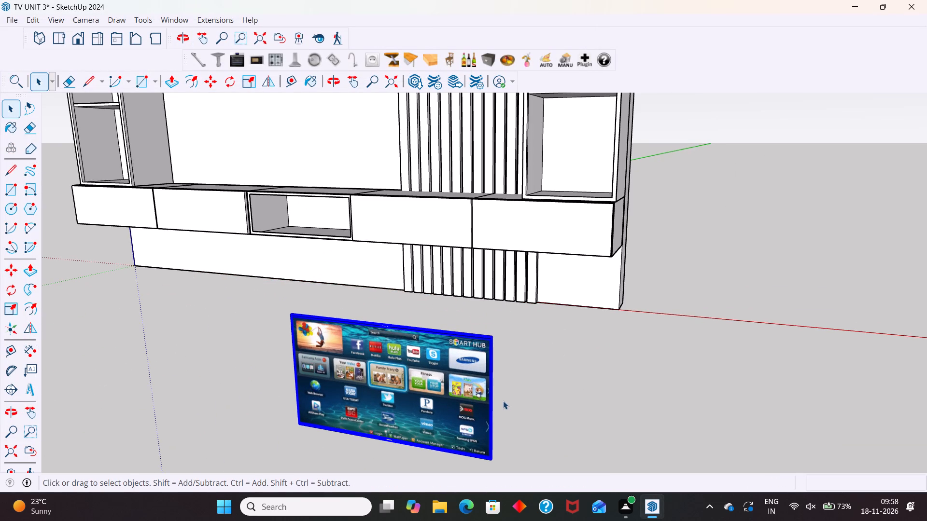
{"action": "key", "text": "m"}
{"action": "left_click", "coordinate": [487, 459]}
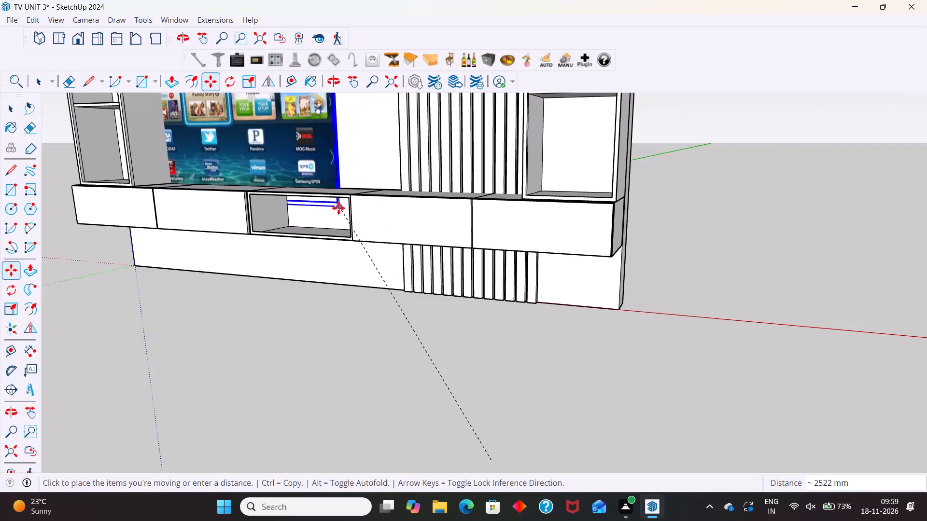
{"action": "left_click", "coordinate": [382, 146]}
{"action": "scroll", "coordinate": [460, 313], "scroll_direction": "down", "scroll_amount": 6}
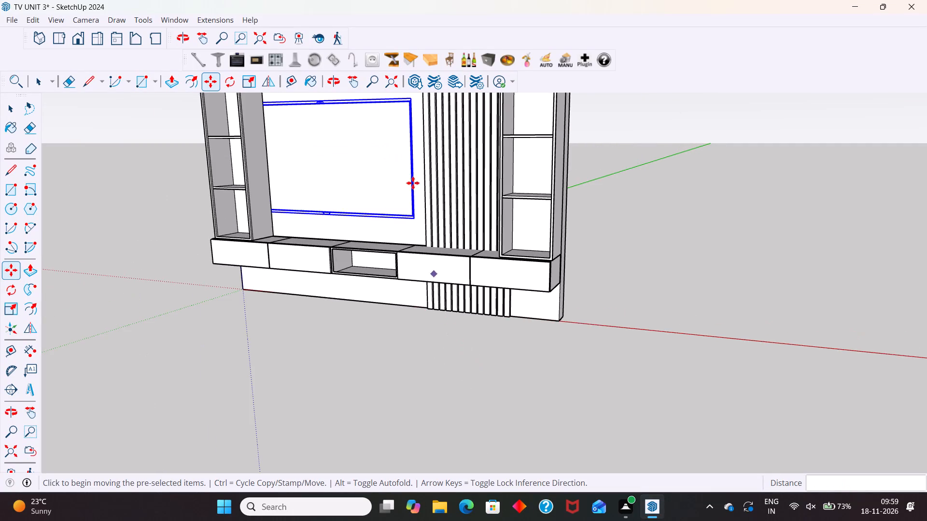
Move the TV by its upper corner nearest the slats about 2099 mm, out in front of the unit.
{"action": "scroll", "coordinate": [409, 128], "scroll_direction": "up", "scroll_amount": 6}
{"action": "scroll", "coordinate": [511, 349], "scroll_direction": "down", "scroll_amount": 6}
{"action": "scroll", "coordinate": [442, 135], "scroll_direction": "up", "scroll_amount": 9}
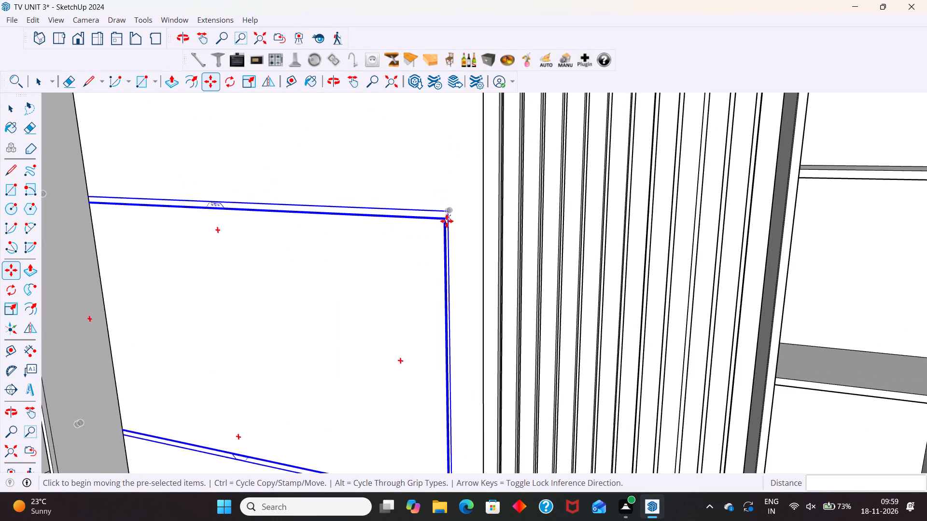
{"action": "left_click", "coordinate": [447, 213]}
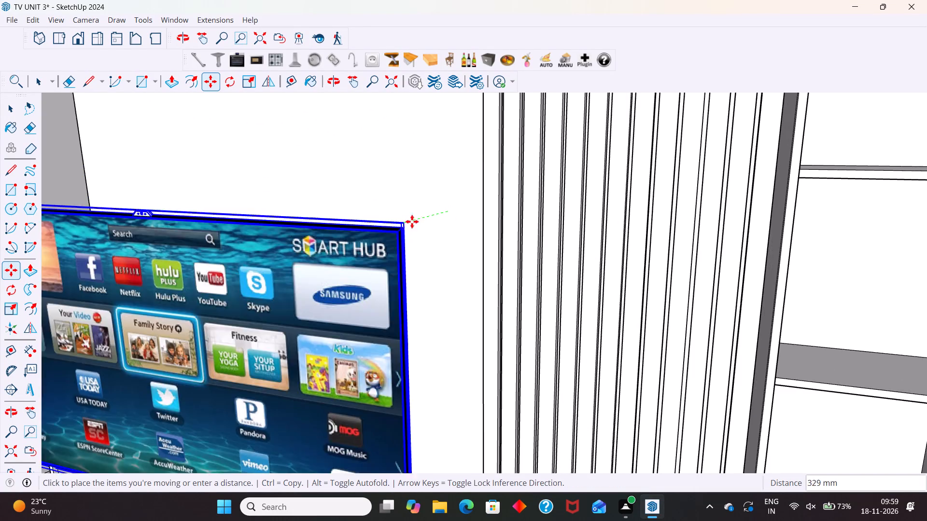
{"action": "scroll", "coordinate": [416, 217], "scroll_direction": "down", "scroll_amount": 3}
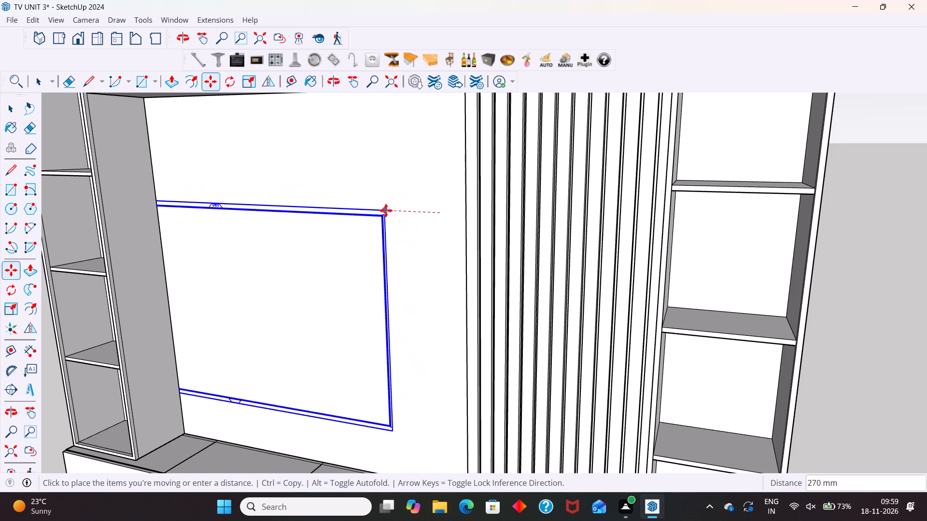
{"action": "scroll", "coordinate": [395, 193], "scroll_direction": "down", "scroll_amount": 14}
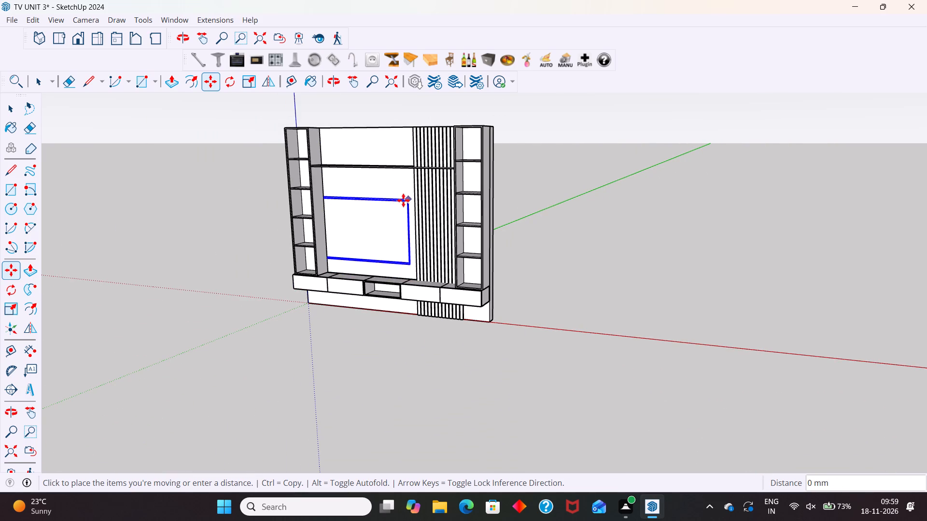
{"action": "left_click", "coordinate": [334, 212]}
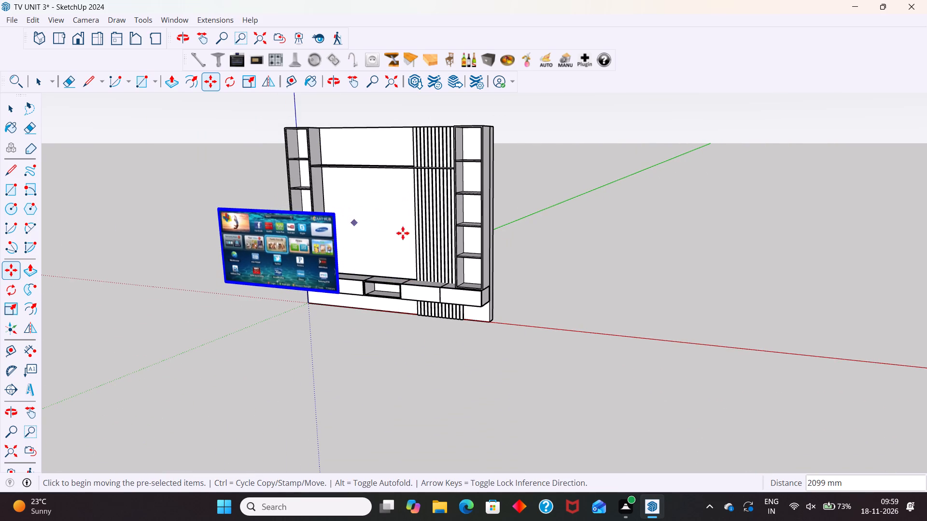
Move the TV by its upper corner back toward the plain wall, about 2089 mm.
{"action": "middle_click_drag", "start_coordinate": [520, 232], "coordinate": [374, 335]}
{"action": "scroll", "coordinate": [325, 206], "scroll_direction": "up", "scroll_amount": 11}
{"action": "scroll", "coordinate": [296, 234], "scroll_direction": "up", "scroll_amount": 4}
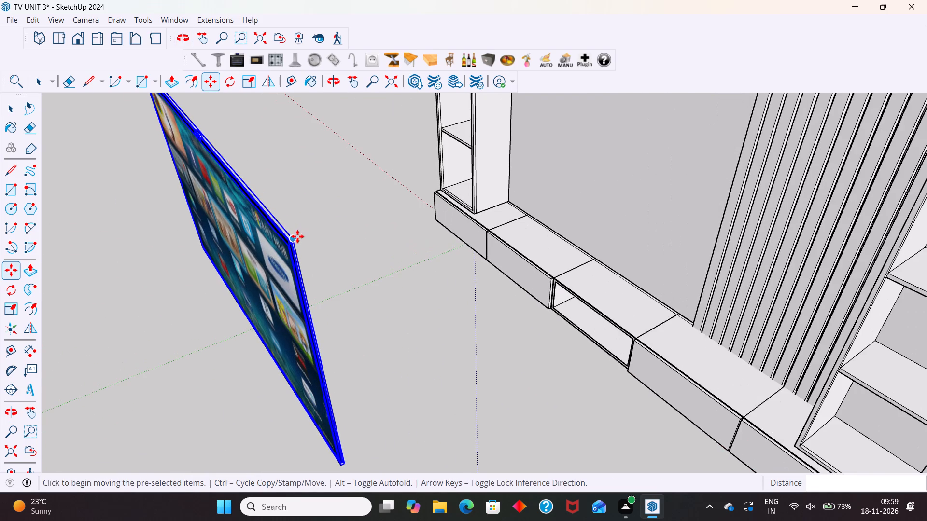
{"action": "left_click_drag", "start_coordinate": [293, 238], "coordinate": [298, 238]}
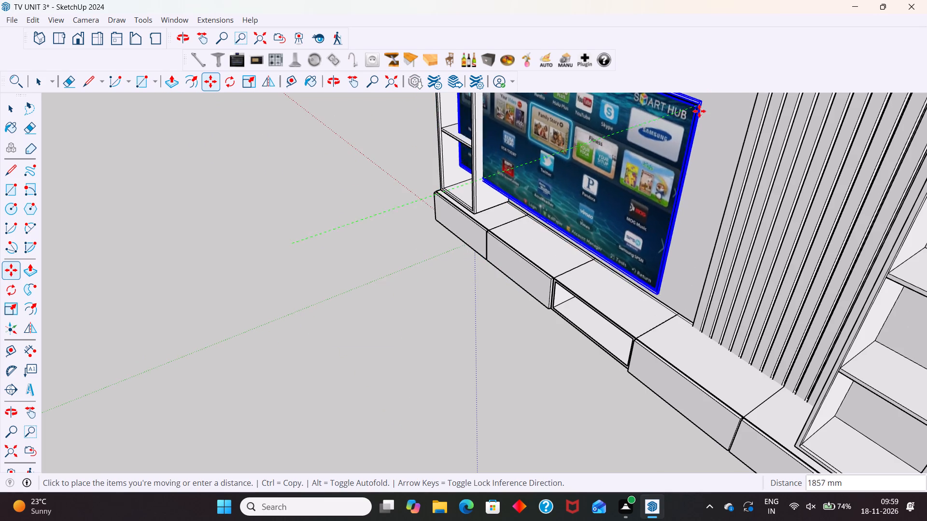
{"action": "scroll", "coordinate": [699, 120], "scroll_direction": "down", "scroll_amount": 19}
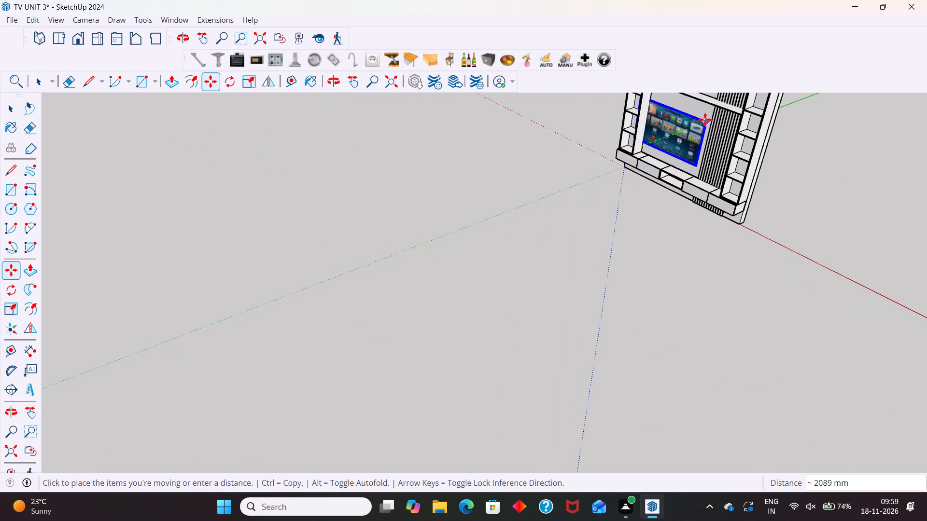
{"action": "left_click", "coordinate": [710, 117]}
Shift the TV by its upper corner about 207 mm toward the slatted panel.
{"action": "scroll", "coordinate": [662, 185], "scroll_direction": "down", "scroll_amount": 8}
{"action": "scroll", "coordinate": [641, 220], "scroll_direction": "down", "scroll_amount": 4}
{"action": "middle_click_drag", "start_coordinate": [651, 220], "coordinate": [736, 214]}
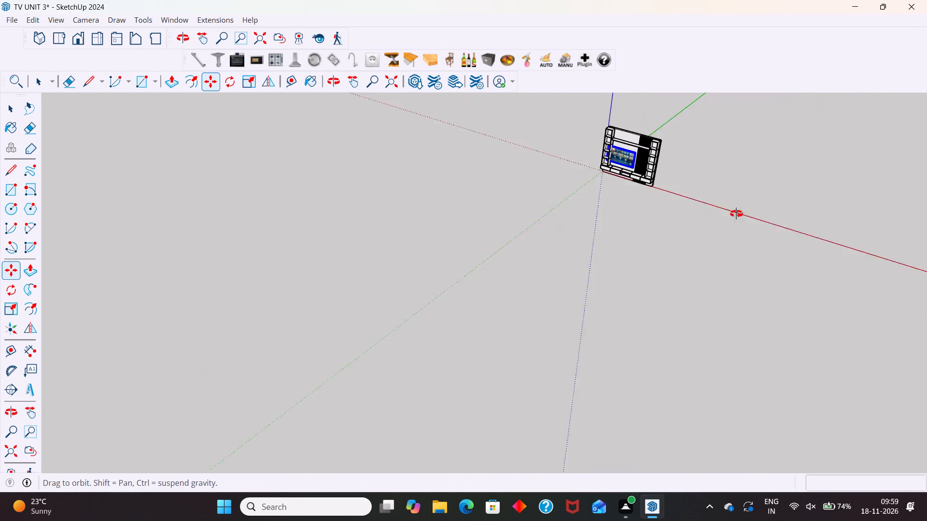
{"action": "middle_click_drag", "start_coordinate": [736, 214], "coordinate": [739, 208]}
{"action": "scroll", "coordinate": [562, 123], "scroll_direction": "up", "scroll_amount": 13}
{"action": "scroll", "coordinate": [694, 164], "scroll_direction": "up", "scroll_amount": 14}
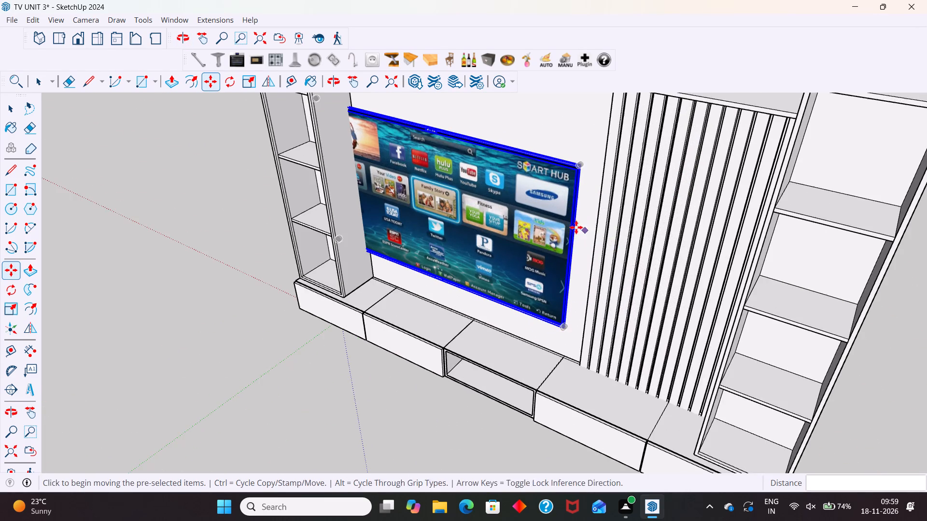
{"action": "scroll", "coordinate": [587, 159], "scroll_direction": "up", "scroll_amount": 12}
{"action": "left_click", "coordinate": [572, 169]}
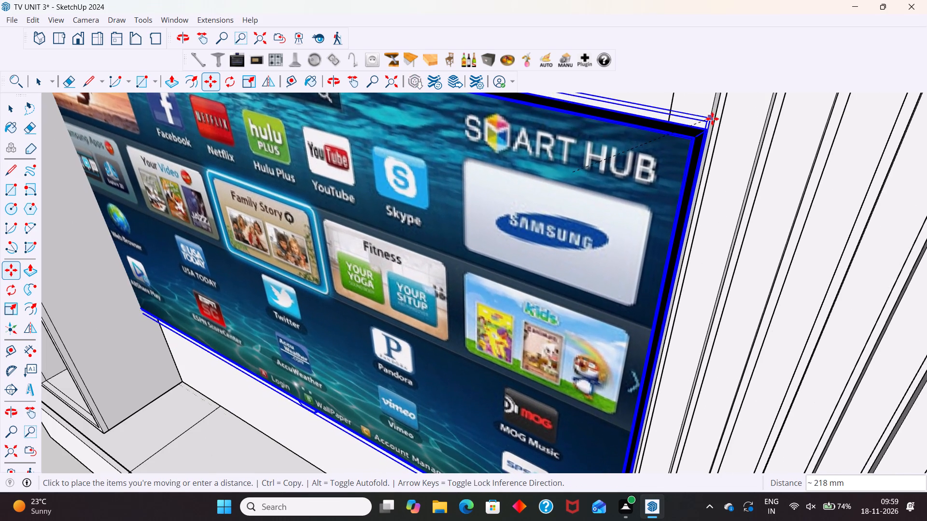
{"action": "scroll", "coordinate": [712, 121], "scroll_direction": "down", "scroll_amount": 19}
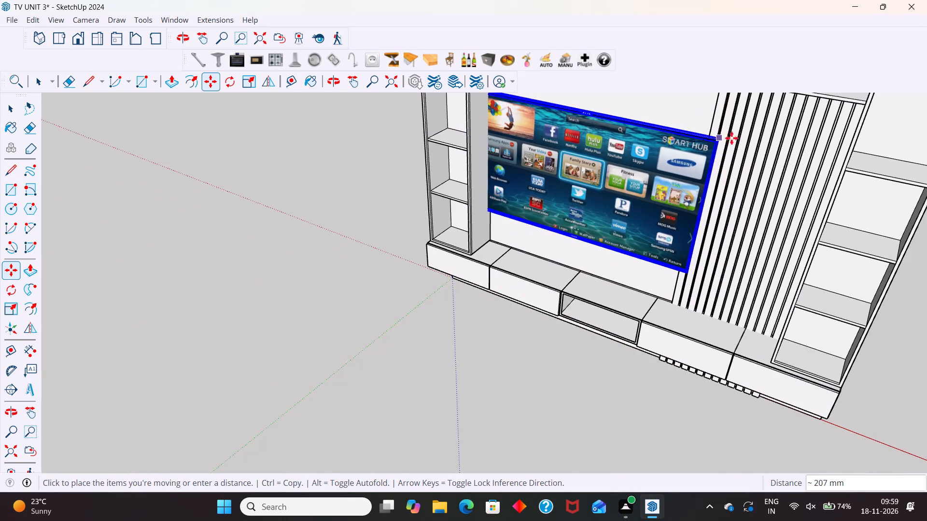
{"action": "left_click", "coordinate": [734, 137]}
Move the TV by its upper corner nearest the shelved column about 52 mm, away from that column.
{"action": "scroll", "coordinate": [589, 209], "scroll_direction": "down", "scroll_amount": 11}
{"action": "middle_click_drag", "start_coordinate": [487, 286], "coordinate": [634, 262]}
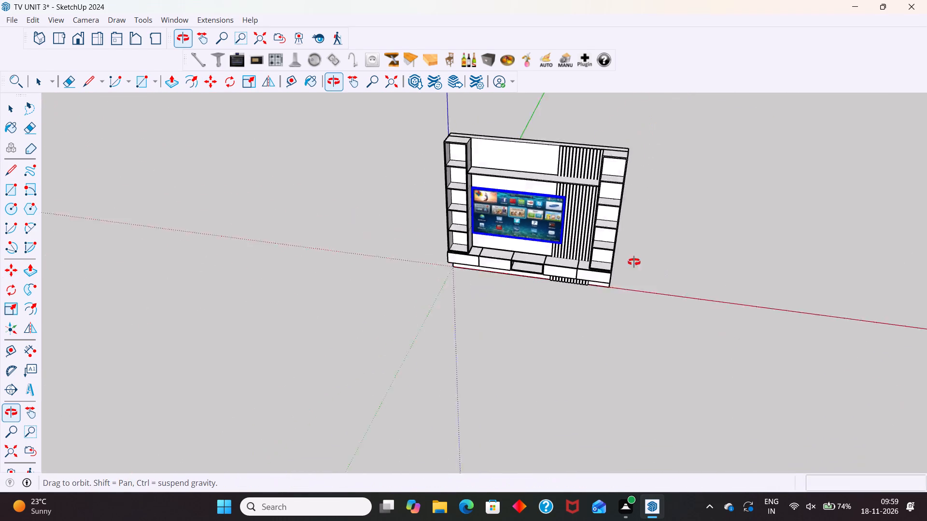
{"action": "middle_click_drag", "start_coordinate": [634, 262], "coordinate": [691, 221]}
{"action": "key", "text": "space"}
{"action": "scroll", "coordinate": [468, 190], "scroll_direction": "up", "scroll_amount": 20}
{"action": "scroll", "coordinate": [468, 190], "scroll_direction": "up", "scroll_amount": 2}
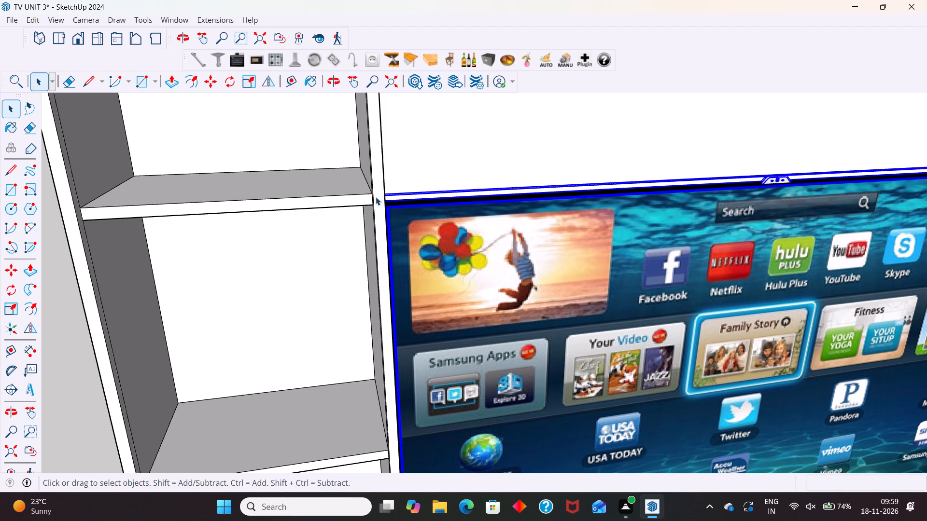
{"action": "key", "text": "m"}
{"action": "scroll", "coordinate": [401, 181], "scroll_direction": "up", "scroll_amount": 6}
{"action": "middle_click_drag", "start_coordinate": [376, 210], "coordinate": [371, 234]}
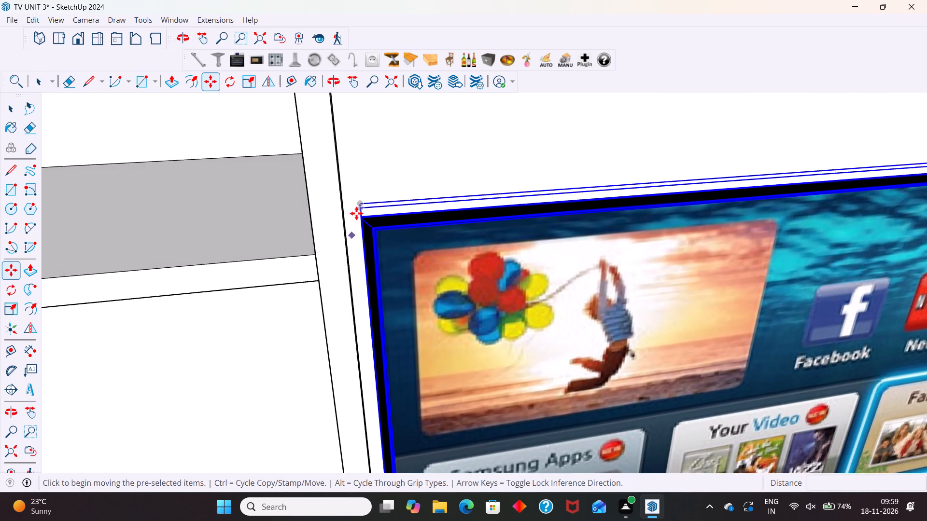
{"action": "scroll", "coordinate": [366, 192], "scroll_direction": "up", "scroll_amount": 6}
{"action": "left_click_drag", "start_coordinate": [351, 212], "coordinate": [357, 210]}
{"action": "left_click", "coordinate": [415, 160]}
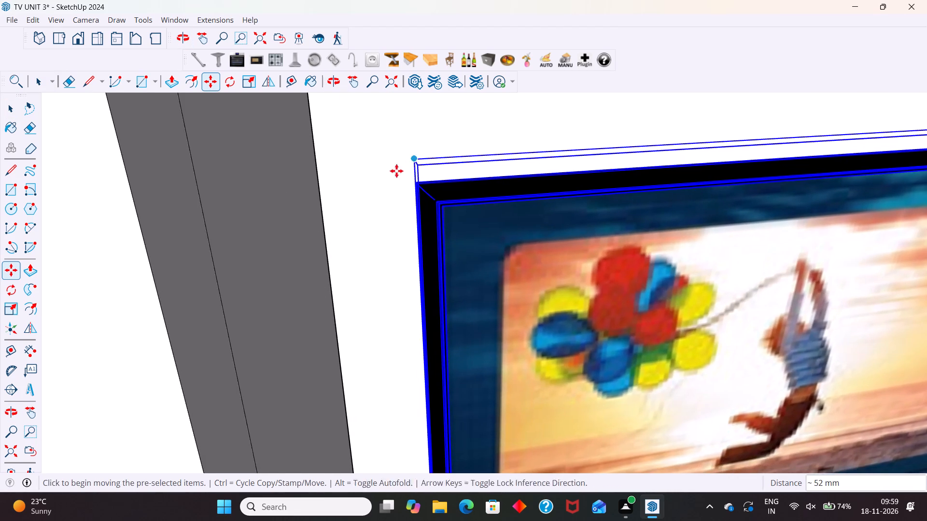
Scale the TV narrower along the red axis from its edge beside the shelved column.
{"action": "scroll", "coordinate": [383, 201], "scroll_direction": "down", "scroll_amount": 20}
{"action": "scroll", "coordinate": [383, 201], "scroll_direction": "down", "scroll_amount": 8}
{"action": "middle_click_drag", "start_coordinate": [571, 244], "coordinate": [540, 253]}
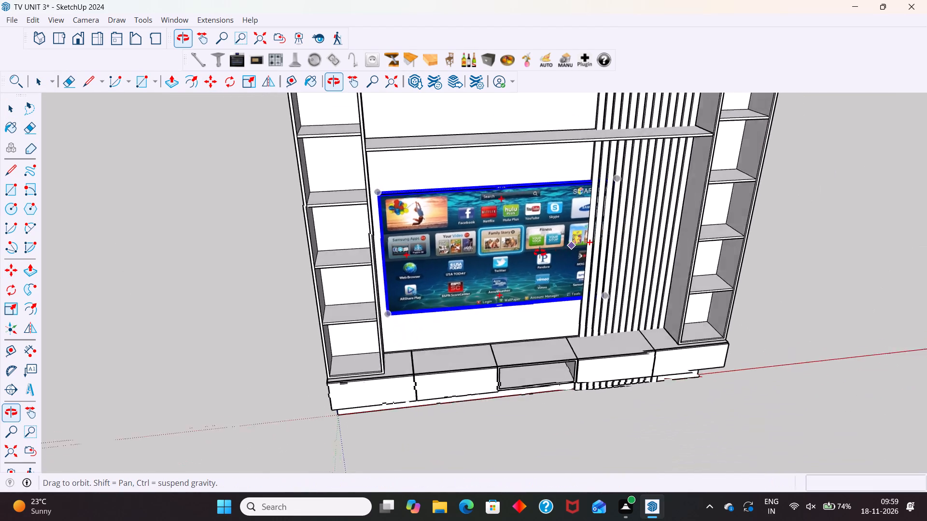
{"action": "middle_click_drag", "start_coordinate": [540, 253], "coordinate": [471, 240]}
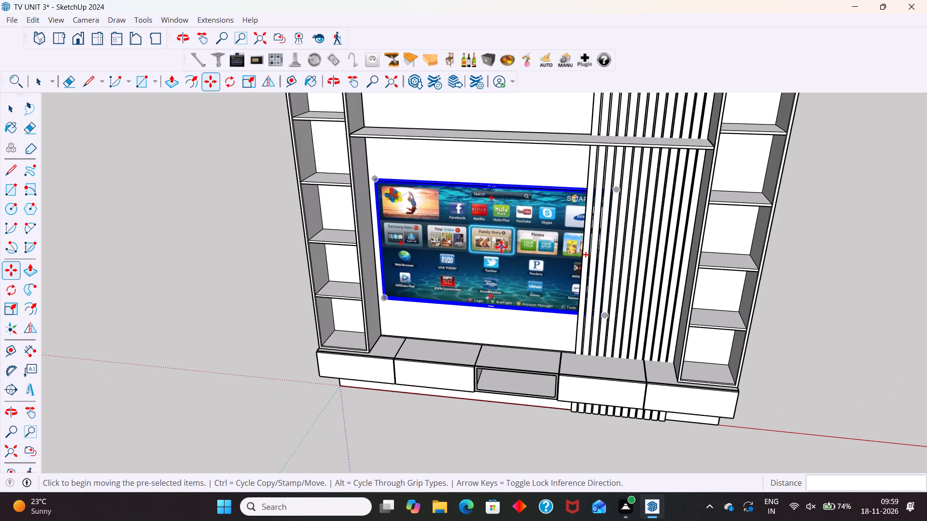
{"action": "left_click", "coordinate": [251, 81]}
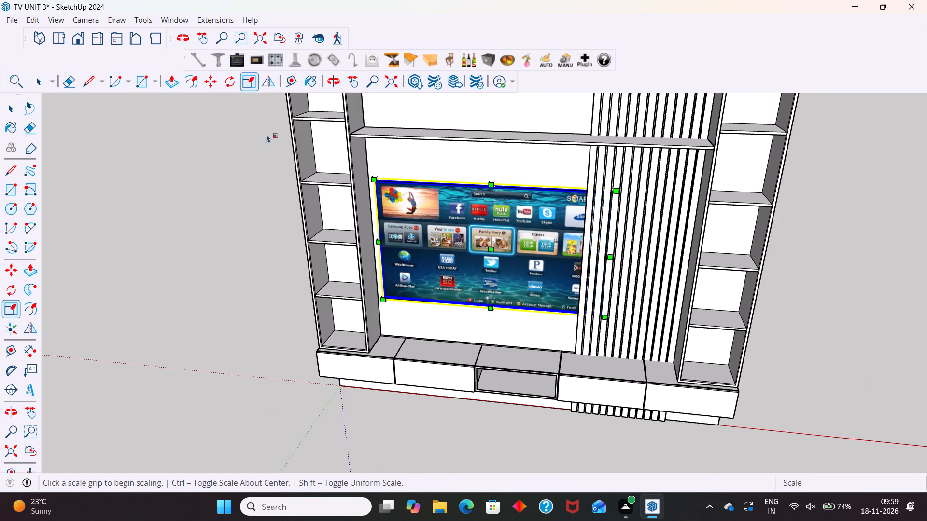
{"action": "scroll", "coordinate": [414, 276], "scroll_direction": "up", "scroll_amount": 6}
{"action": "middle_click_drag", "start_coordinate": [325, 230], "coordinate": [446, 245]}
{"action": "scroll", "coordinate": [351, 259], "scroll_direction": "up", "scroll_amount": 9}
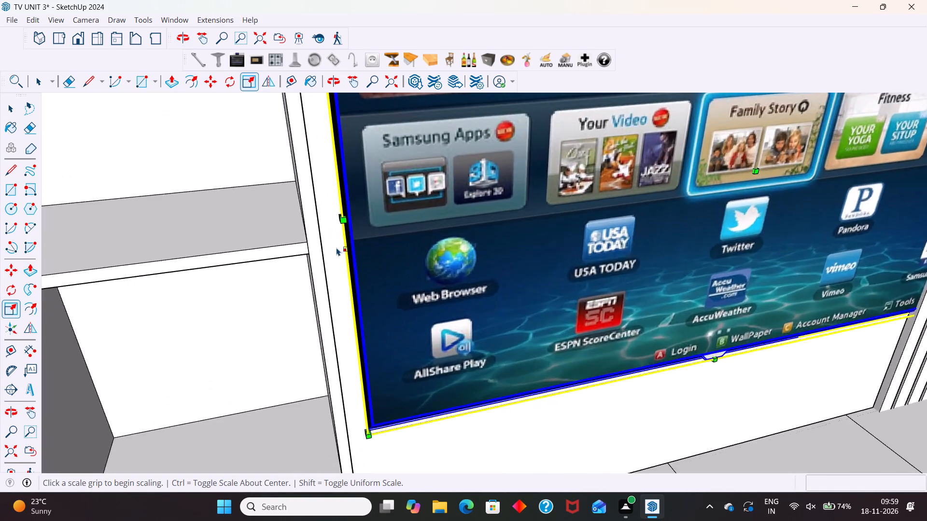
{"action": "scroll", "coordinate": [337, 247], "scroll_direction": "up", "scroll_amount": 9}
{"action": "middle_click_drag", "start_coordinate": [355, 240], "coordinate": [388, 246]}
{"action": "middle_click_drag", "start_coordinate": [373, 238], "coordinate": [309, 249]}
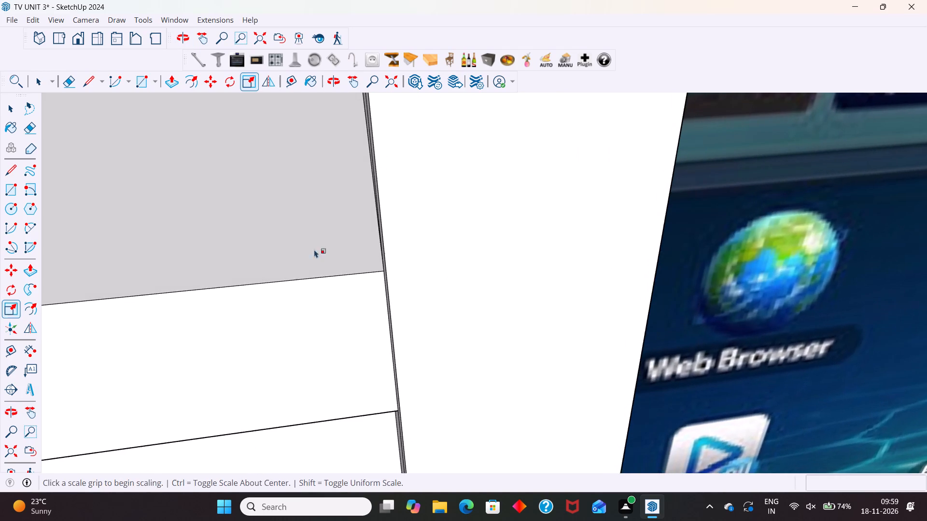
{"action": "middle_click_drag", "start_coordinate": [749, 162], "coordinate": [688, 176]}
{"action": "scroll", "coordinate": [519, 189], "scroll_direction": "up", "scroll_amount": 5}
{"action": "middle_click_drag", "start_coordinate": [475, 166], "coordinate": [491, 189]}
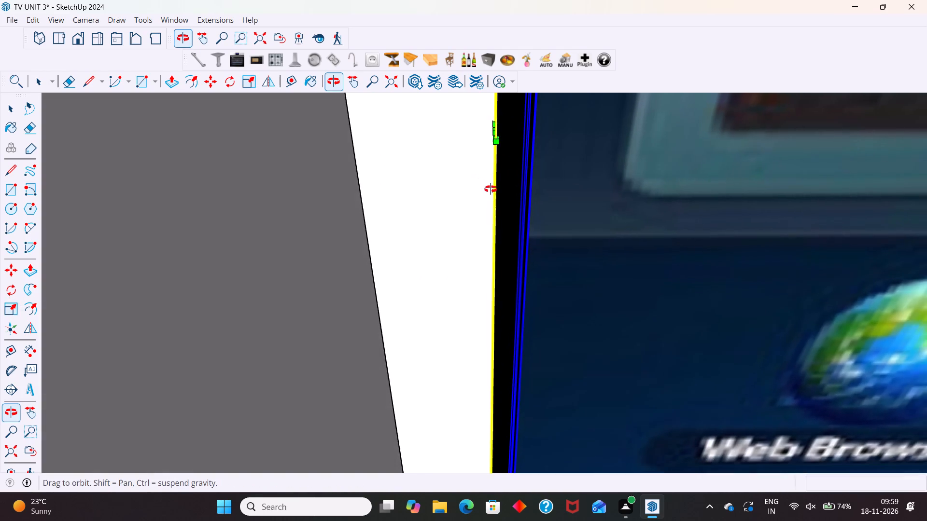
{"action": "middle_click_drag", "start_coordinate": [491, 189], "coordinate": [503, 212]}
{"action": "scroll", "coordinate": [476, 135], "scroll_direction": "up", "scroll_amount": 2}
{"action": "left_click_drag", "start_coordinate": [492, 135], "coordinate": [493, 136]}
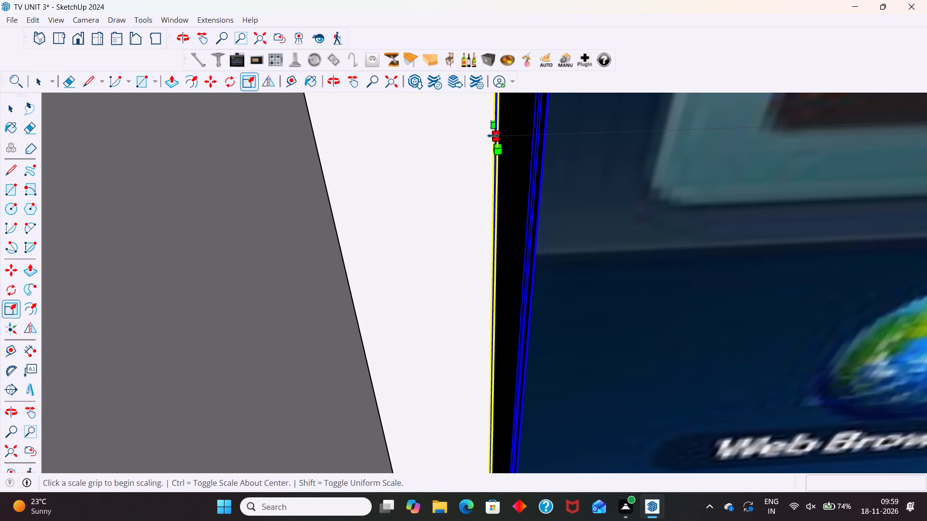
{"action": "left_click_drag", "start_coordinate": [493, 136], "coordinate": [613, 140]}
{"action": "scroll", "coordinate": [449, 216], "scroll_direction": "down", "scroll_amount": 19}
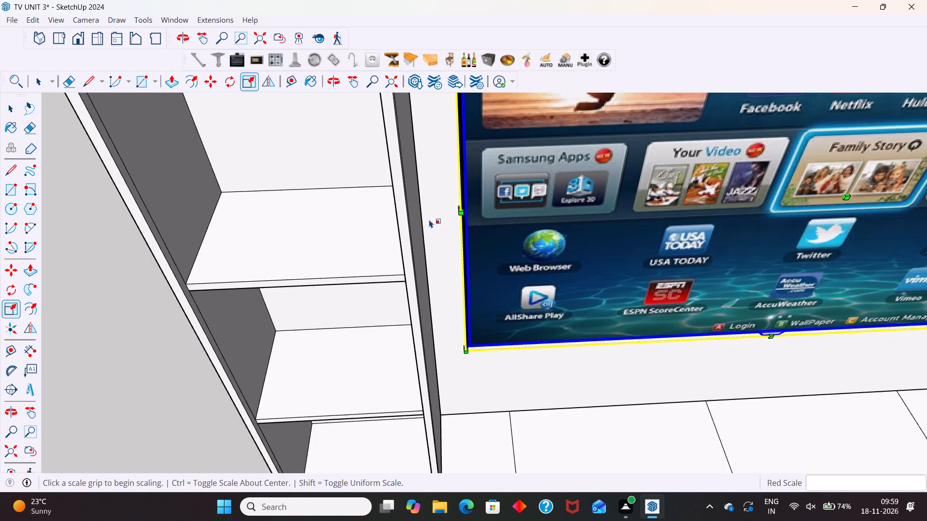
Scale the TV's width down further from the same edge beside the shelved column.
{"action": "scroll", "coordinate": [429, 219], "scroll_direction": "down", "scroll_amount": 11}
{"action": "scroll", "coordinate": [799, 197], "scroll_direction": "up", "scroll_amount": 3}
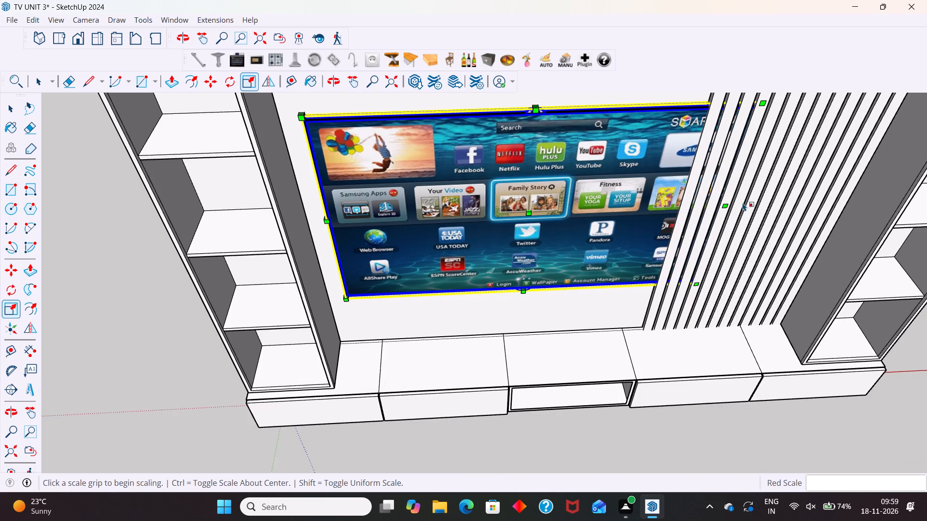
{"action": "middle_click_drag", "start_coordinate": [315, 212], "coordinate": [421, 223]}
{"action": "scroll", "coordinate": [395, 293], "scroll_direction": "up", "scroll_amount": 7}
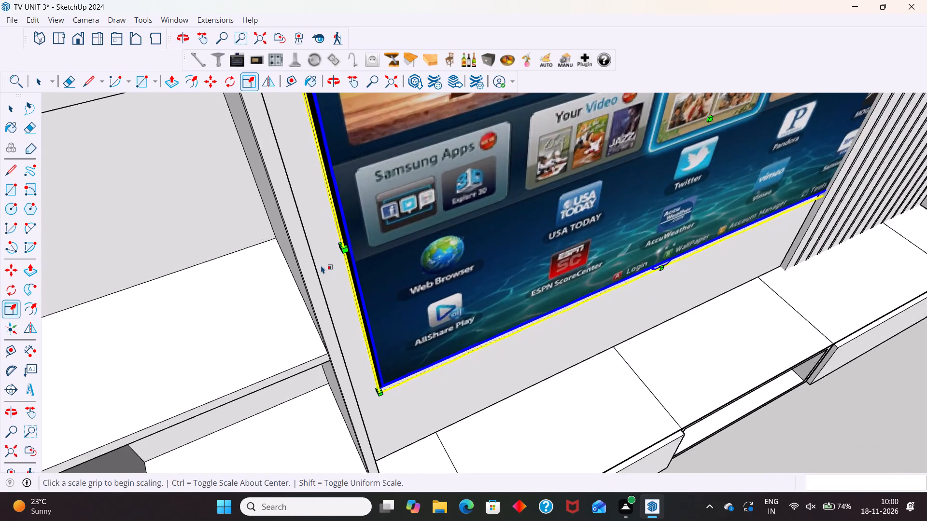
{"action": "scroll", "coordinate": [321, 265], "scroll_direction": "up", "scroll_amount": 13}
{"action": "left_click_drag", "start_coordinate": [368, 233], "coordinate": [471, 206]}
{"action": "scroll", "coordinate": [335, 266], "scroll_direction": "down", "scroll_amount": 19}
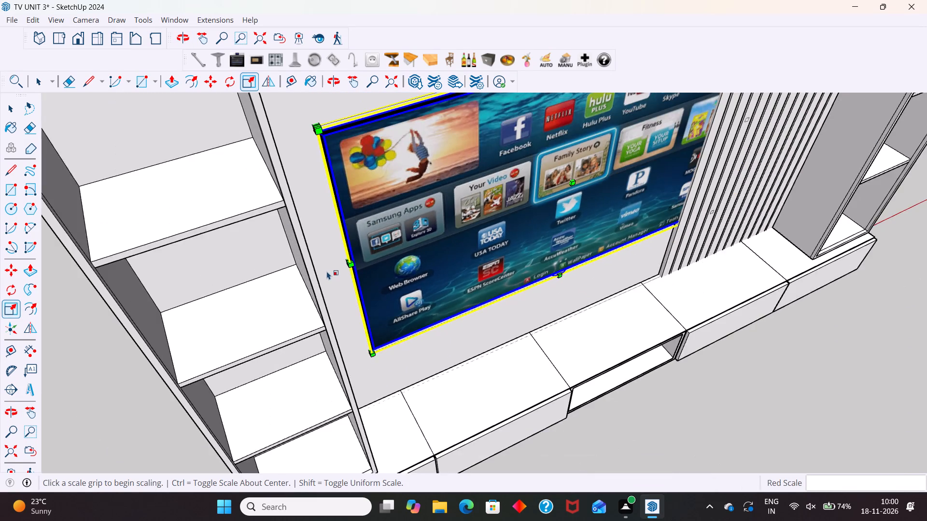
{"action": "scroll", "coordinate": [327, 271], "scroll_direction": "down", "scroll_amount": 6}
Move the TV by its lower corner about 512 mm toward the shelved column, clear of the slats.
{"action": "key", "text": "space"}
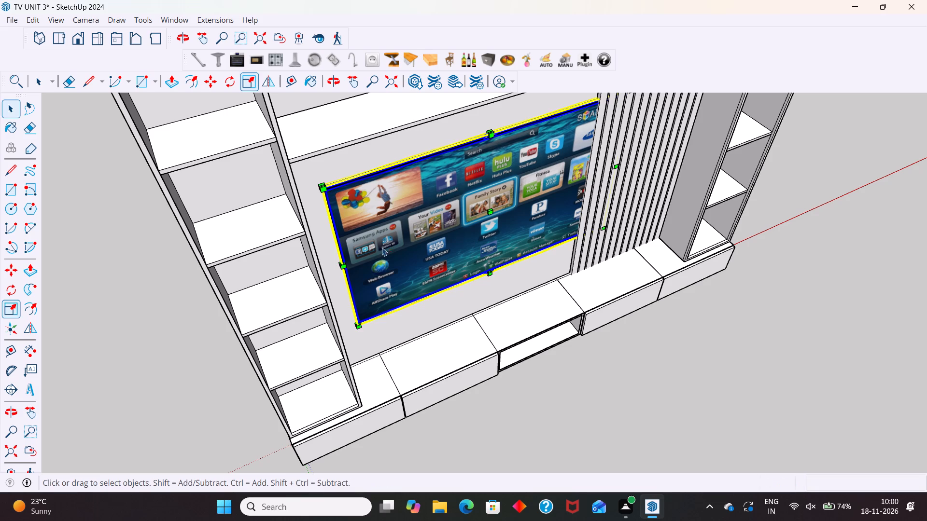
{"action": "key", "text": "m"}
{"action": "scroll", "coordinate": [360, 338], "scroll_direction": "up", "scroll_amount": 6}
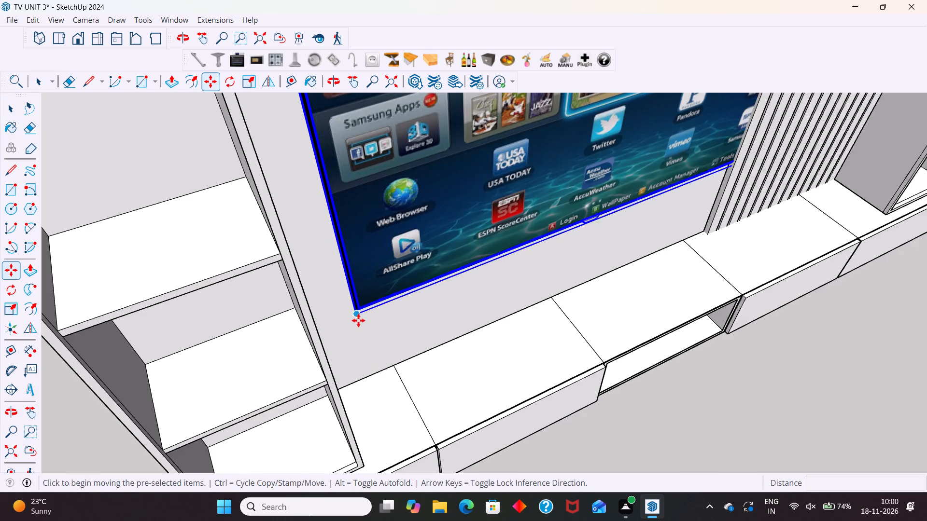
{"action": "scroll", "coordinate": [358, 320], "scroll_direction": "up", "scroll_amount": 4}
{"action": "left_click", "coordinate": [355, 313]}
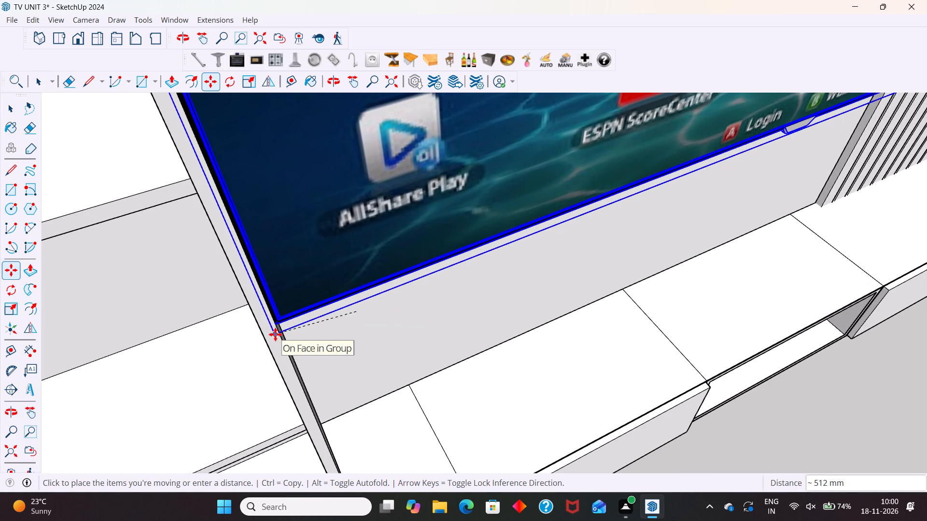
{"action": "left_click", "coordinate": [275, 334]}
{"action": "scroll", "coordinate": [206, 356], "scroll_direction": "down", "scroll_amount": 14}
{"action": "middle_click_drag", "start_coordinate": [426, 286], "coordinate": [206, 250]}
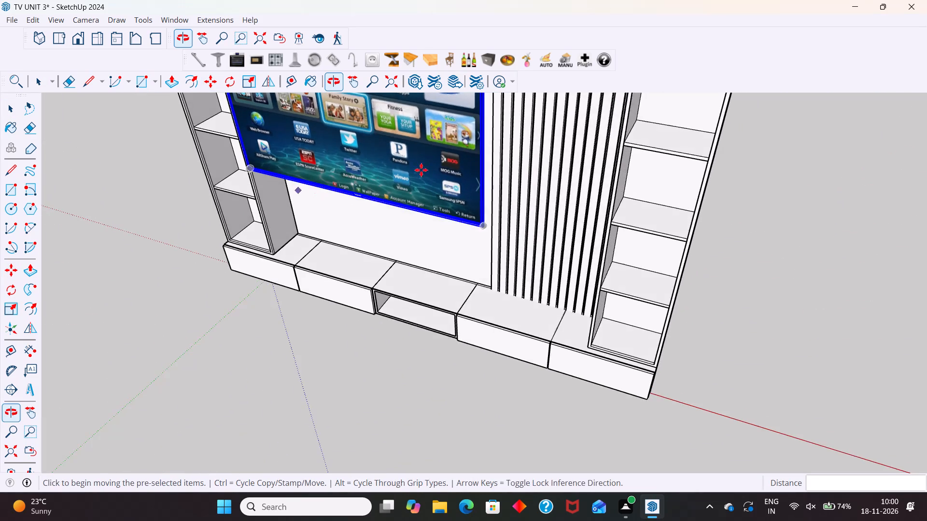
Scale the TV's width down along the red axis from its edge beside the slats.
{"action": "scroll", "coordinate": [469, 232], "scroll_direction": "down", "scroll_amount": 8}
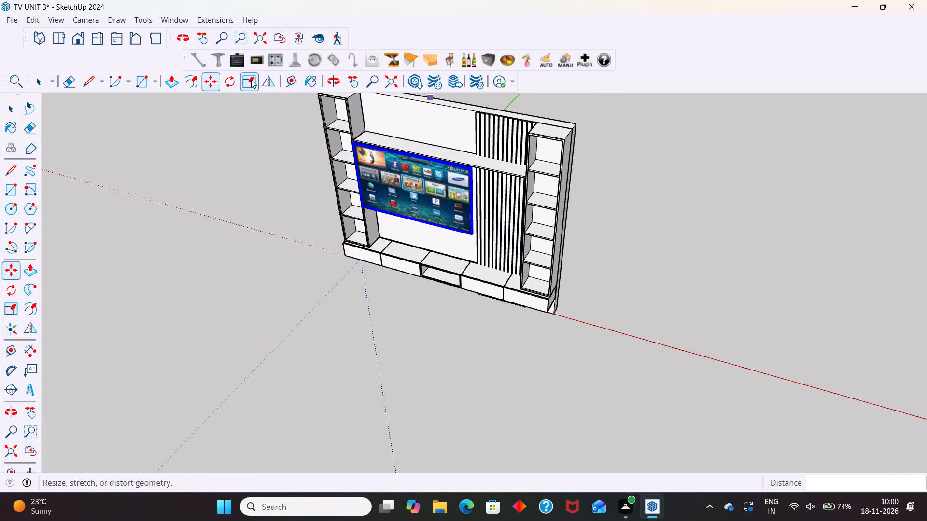
{"action": "left_click", "coordinate": [247, 80]}
{"action": "scroll", "coordinate": [501, 207], "scroll_direction": "up", "scroll_amount": 17}
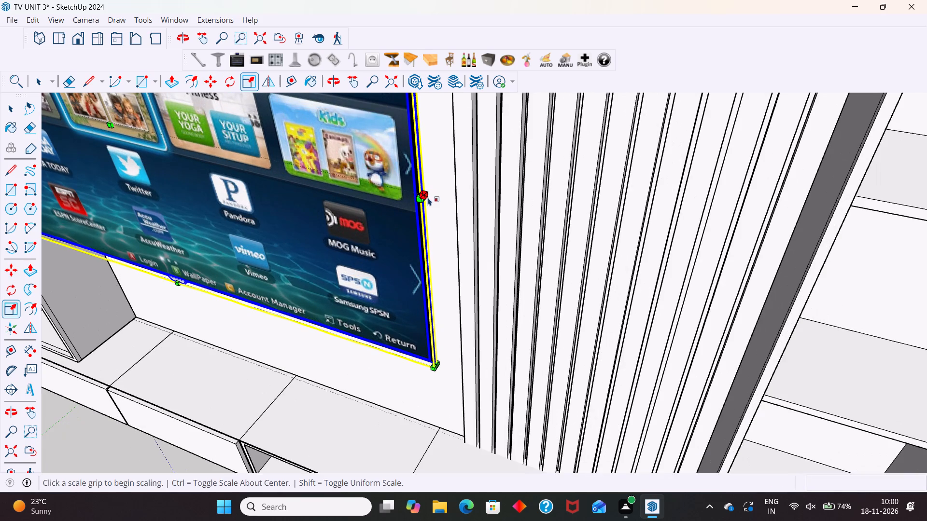
{"action": "scroll", "coordinate": [427, 195], "scroll_direction": "up", "scroll_amount": 10}
{"action": "left_click_drag", "start_coordinate": [398, 197], "coordinate": [363, 184]}
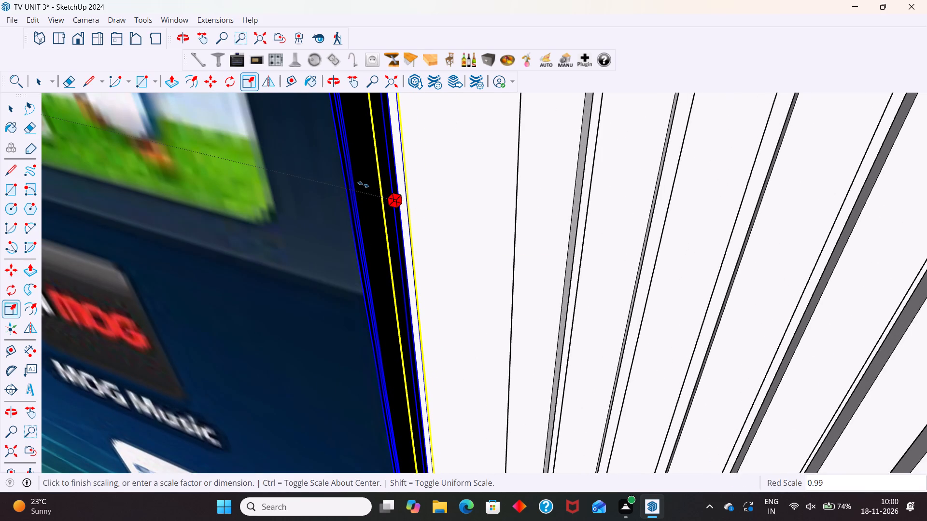
{"action": "left_click_drag", "start_coordinate": [363, 184], "coordinate": [321, 173]}
{"action": "scroll", "coordinate": [559, 240], "scroll_direction": "down", "scroll_amount": 20}
{"action": "scroll", "coordinate": [559, 240], "scroll_direction": "down", "scroll_amount": 1}
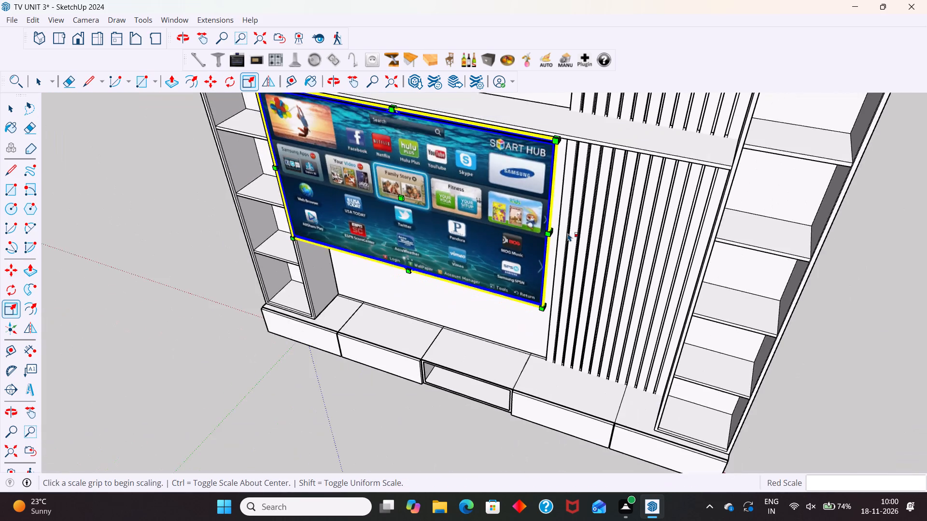
Scale the TV's height down along the blue axis from its top edge.
{"action": "scroll", "coordinate": [568, 233], "scroll_direction": "down", "scroll_amount": 3}
{"action": "scroll", "coordinate": [433, 133], "scroll_direction": "up", "scroll_amount": 20}
{"action": "scroll", "coordinate": [433, 133], "scroll_direction": "up", "scroll_amount": 3}
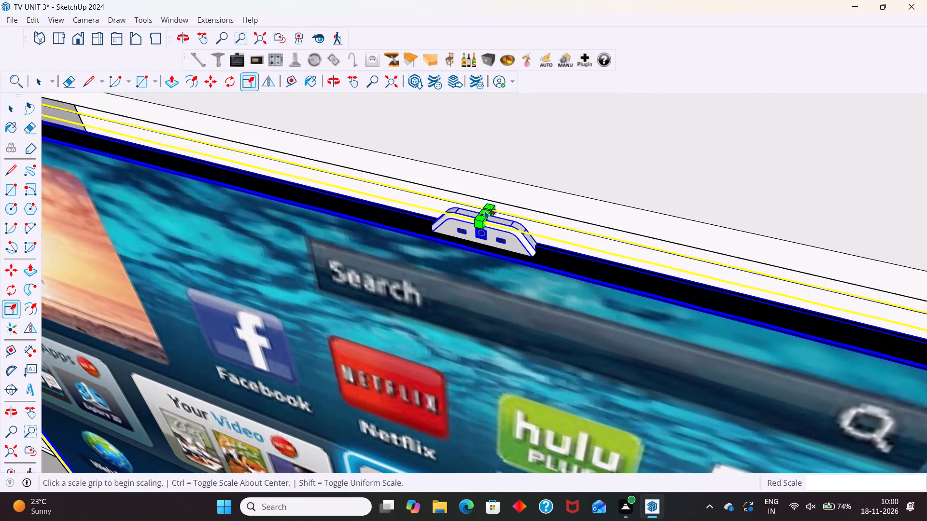
{"action": "scroll", "coordinate": [484, 211], "scroll_direction": "up", "scroll_amount": 5}
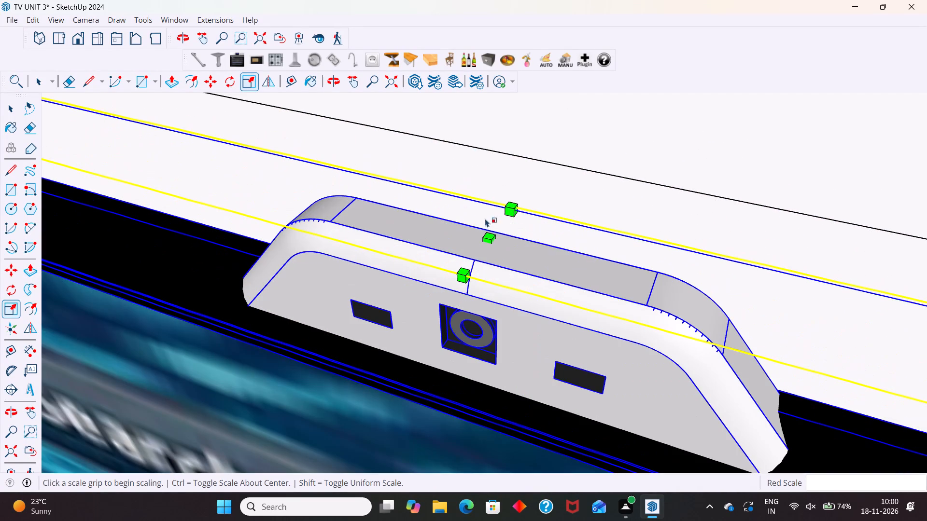
{"action": "left_click_drag", "start_coordinate": [488, 234], "coordinate": [492, 312]}
{"action": "scroll", "coordinate": [553, 186], "scroll_direction": "down", "scroll_amount": 4}
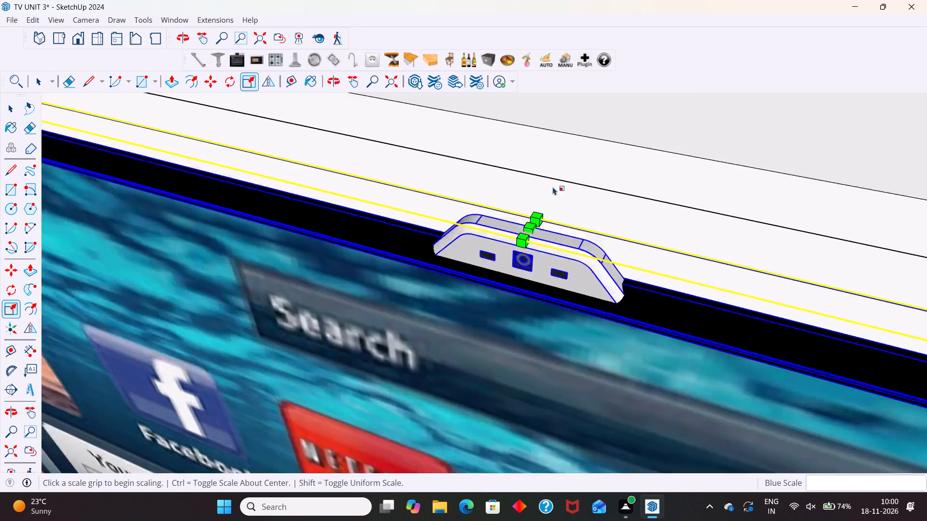
Scale the TV's height down further from the same top edge.
{"action": "scroll", "coordinate": [553, 187], "scroll_direction": "down", "scroll_amount": 19}
{"action": "scroll", "coordinate": [548, 175], "scroll_direction": "down", "scroll_amount": 4}
{"action": "scroll", "coordinate": [569, 164], "scroll_direction": "up", "scroll_amount": 6}
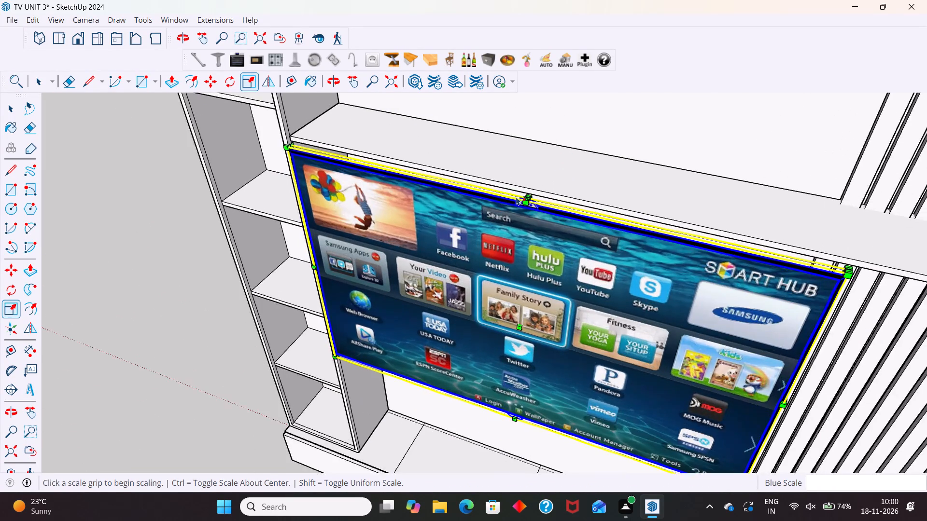
{"action": "scroll", "coordinate": [516, 197], "scroll_direction": "up", "scroll_amount": 14}
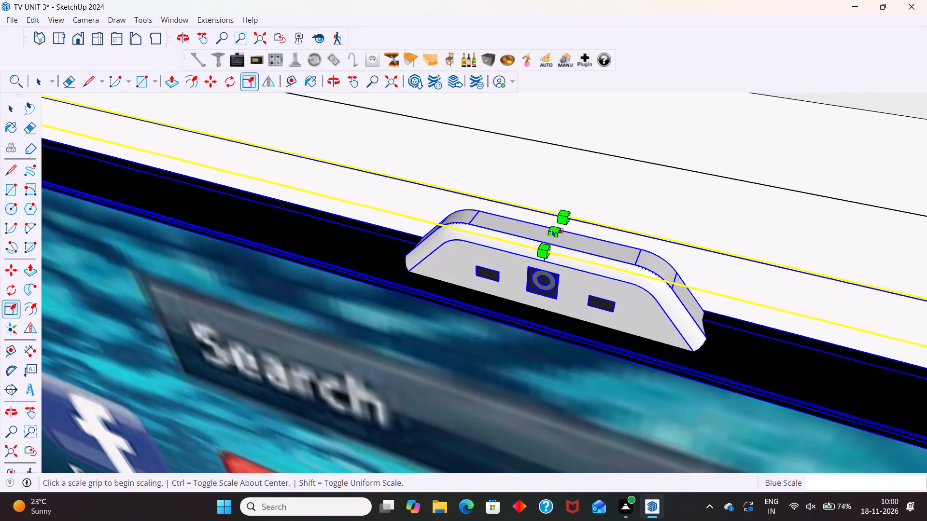
{"action": "left_click_drag", "start_coordinate": [554, 228], "coordinate": [562, 310]}
Scale the TV's height down along the blue axis from its bottom edge.
{"action": "scroll", "coordinate": [568, 212], "scroll_direction": "down", "scroll_amount": 20}
{"action": "scroll", "coordinate": [568, 212], "scroll_direction": "down", "scroll_amount": 7}
{"action": "middle_click_drag", "start_coordinate": [547, 321], "coordinate": [600, 227]}
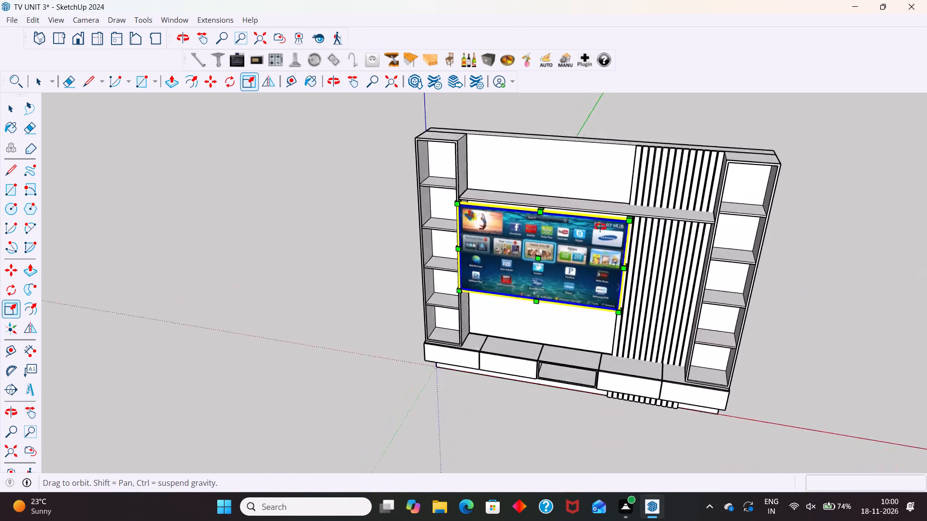
{"action": "middle_click_drag", "start_coordinate": [600, 227], "coordinate": [651, 124]}
{"action": "scroll", "coordinate": [559, 302], "scroll_direction": "up", "scroll_amount": 6}
{"action": "middle_click_drag", "start_coordinate": [544, 319], "coordinate": [581, 166]}
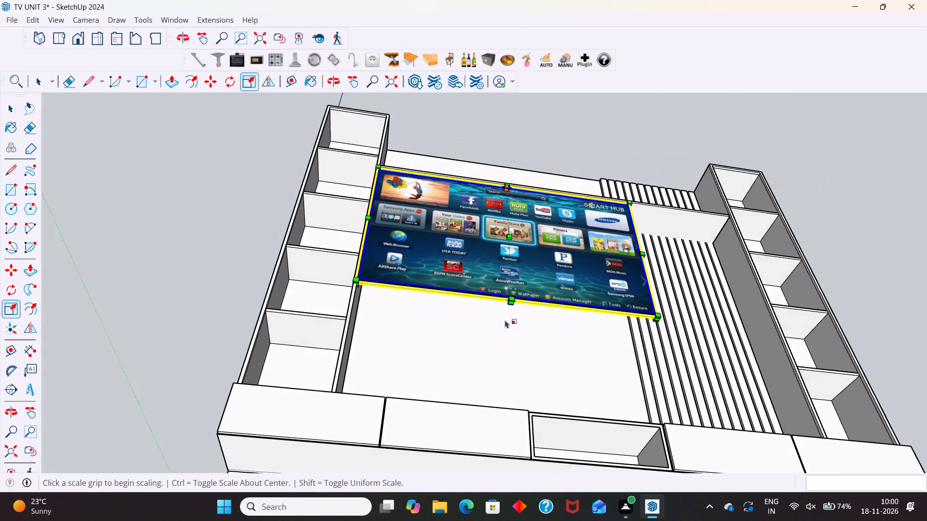
{"action": "scroll", "coordinate": [504, 323], "scroll_direction": "up", "scroll_amount": 17}
{"action": "left_click_drag", "start_coordinate": [517, 240], "coordinate": [524, 148]}
{"action": "scroll", "coordinate": [513, 294], "scroll_direction": "down", "scroll_amount": 17}
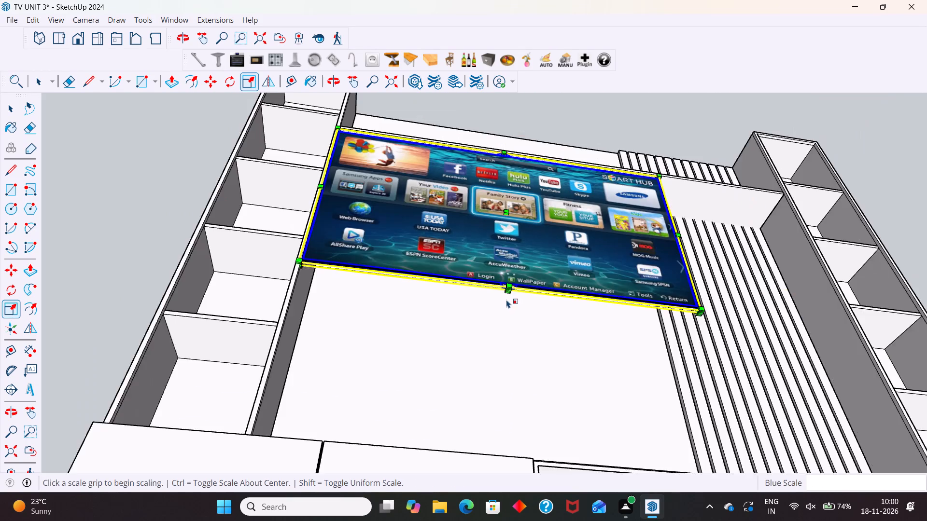
Scale the TV narrower along the red axis from its edge beside the slats.
{"action": "scroll", "coordinate": [506, 300], "scroll_direction": "down", "scroll_amount": 7}
{"action": "middle_click_drag", "start_coordinate": [640, 245], "coordinate": [357, 406]}
{"action": "scroll", "coordinate": [528, 224], "scroll_direction": "up", "scroll_amount": 13}
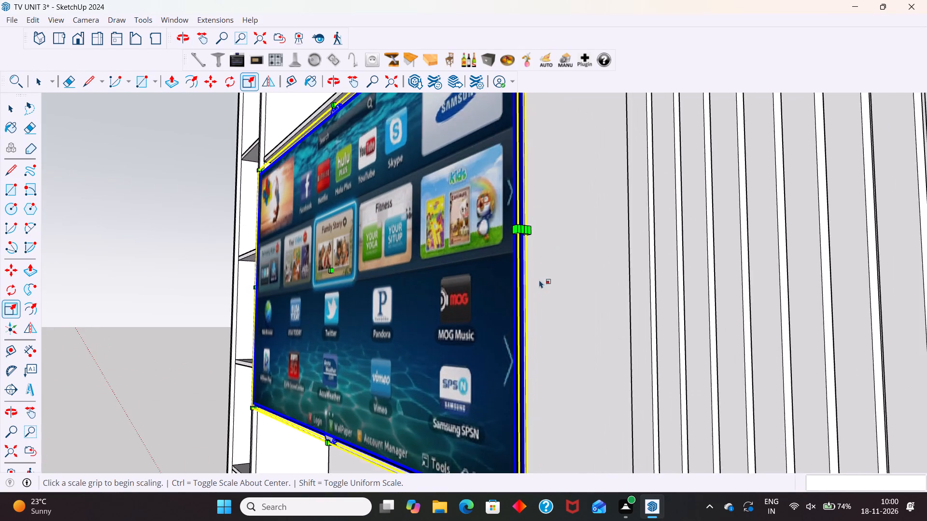
{"action": "scroll", "coordinate": [539, 280], "scroll_direction": "up", "scroll_amount": 6}
{"action": "left_click_drag", "start_coordinate": [524, 216], "coordinate": [524, 217]}
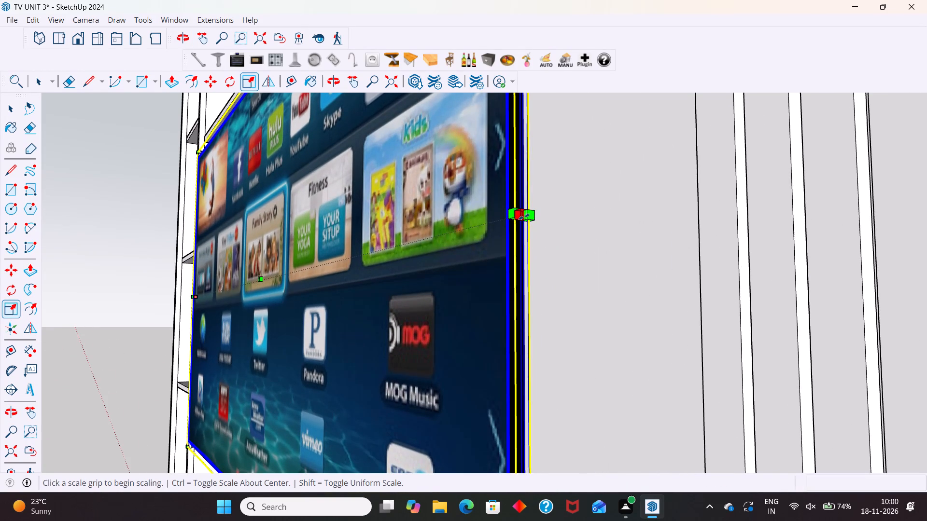
{"action": "left_click_drag", "start_coordinate": [524, 217], "coordinate": [503, 226]}
{"action": "key", "text": "space"}
{"action": "scroll", "coordinate": [540, 227], "scroll_direction": "down", "scroll_amount": 14}
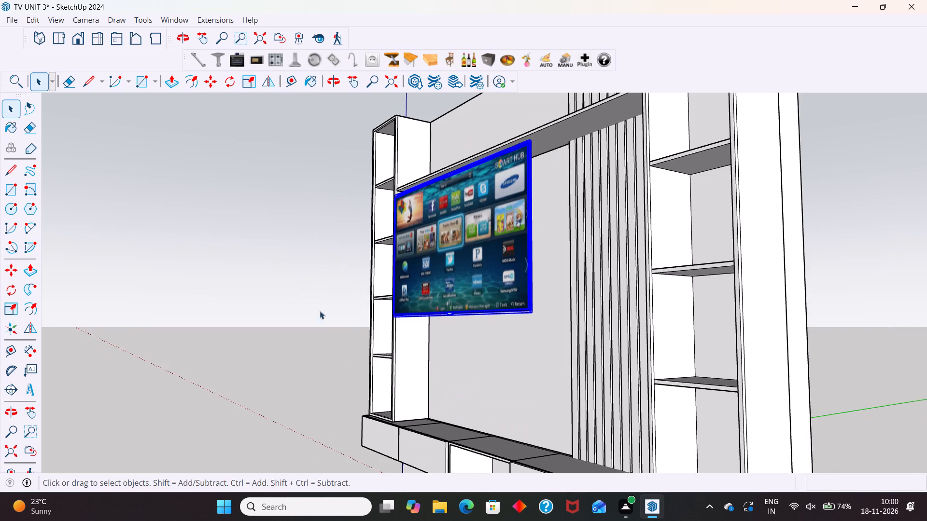
Move the TV about 452 mm back toward the wall, placing its upper corner on the edge of the nearest slat.
{"action": "left_click", "coordinate": [289, 303]}
{"action": "scroll", "coordinate": [602, 163], "scroll_direction": "down", "scroll_amount": 5}
{"action": "middle_click_drag", "start_coordinate": [585, 237], "coordinate": [576, 336]}
{"action": "scroll", "coordinate": [536, 113], "scroll_direction": "up", "scroll_amount": 5}
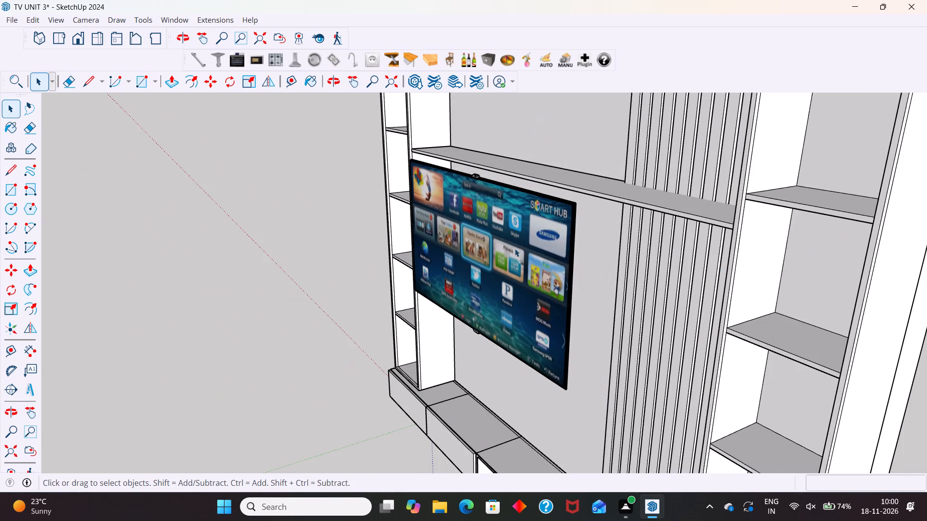
{"action": "left_click", "coordinate": [519, 249]}
{"action": "key", "text": "m"}
{"action": "middle_click_drag", "start_coordinate": [617, 253], "coordinate": [452, 307]}
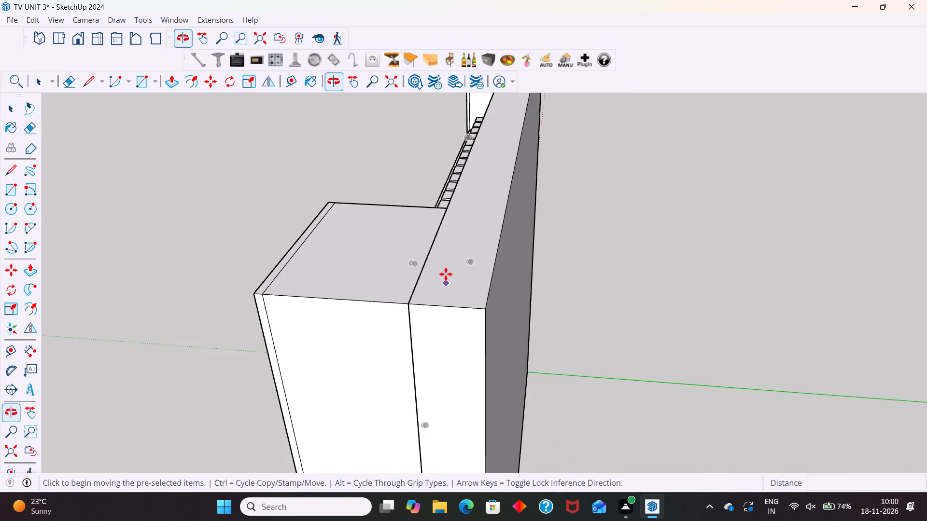
{"action": "scroll", "coordinate": [594, 113], "scroll_direction": "down", "scroll_amount": 6}
{"action": "middle_click_drag", "start_coordinate": [378, 257], "coordinate": [489, 292]}
{"action": "scroll", "coordinate": [459, 202], "scroll_direction": "up", "scroll_amount": 4}
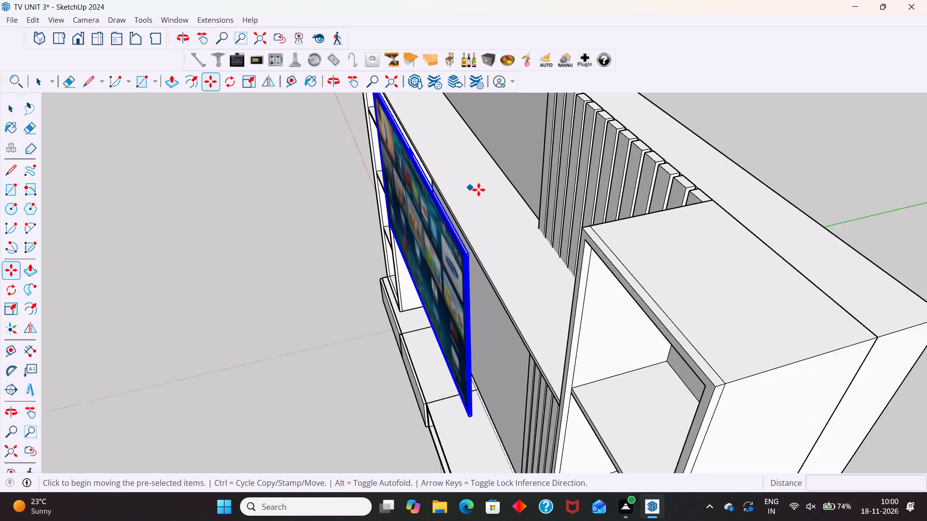
{"action": "scroll", "coordinate": [478, 190], "scroll_direction": "up", "scroll_amount": 7}
{"action": "scroll", "coordinate": [463, 255], "scroll_direction": "up", "scroll_amount": 4}
{"action": "left_click_drag", "start_coordinate": [451, 252], "coordinate": [451, 264]}
{"action": "scroll", "coordinate": [430, 324], "scroll_direction": "down", "scroll_amount": 11}
{"action": "middle_click_drag", "start_coordinate": [424, 352], "coordinate": [463, 334]}
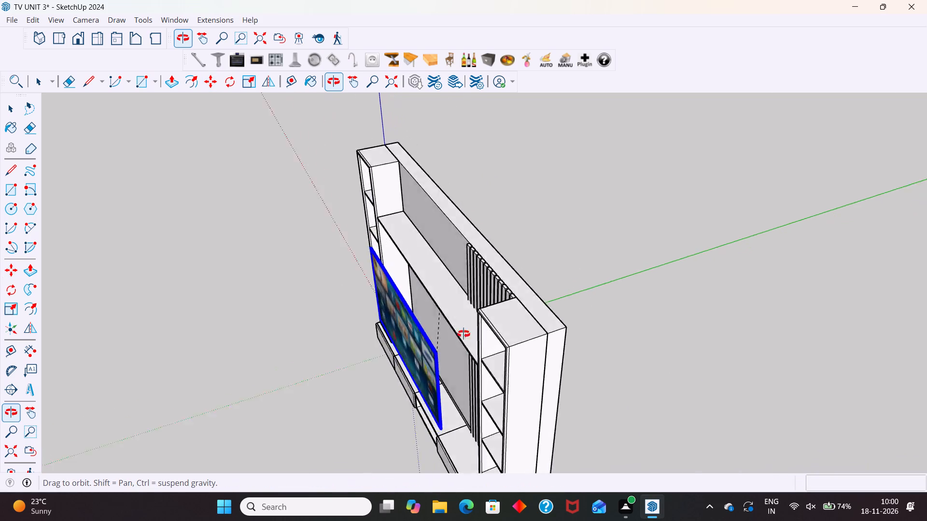
{"action": "middle_click_drag", "start_coordinate": [463, 334], "coordinate": [533, 291]}
{"action": "scroll", "coordinate": [463, 357], "scroll_direction": "up", "scroll_amount": 5}
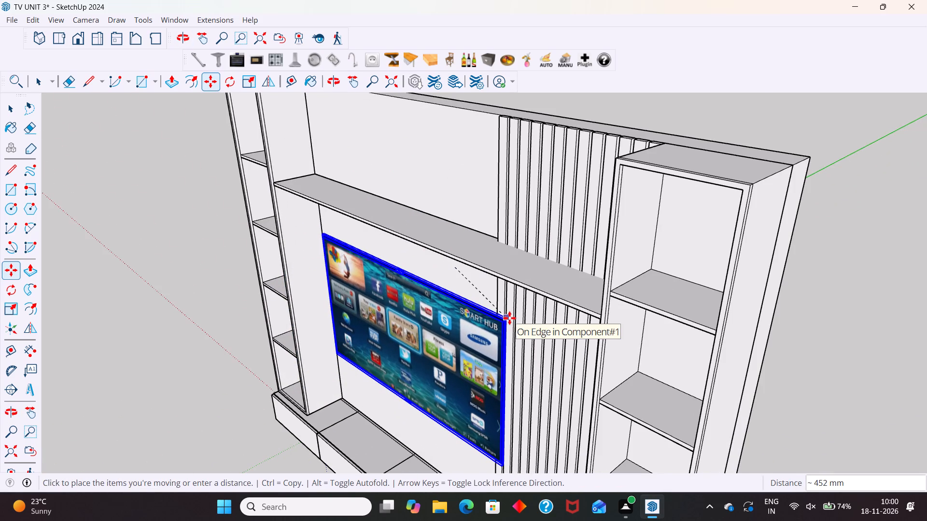
{"action": "left_click", "coordinate": [509, 318]}
{"action": "key", "text": "space"}
Examine the TV's size and its position against the wall and slats from the front, side and isometric views.
{"action": "scroll", "coordinate": [573, 227], "scroll_direction": "down", "scroll_amount": 8}
{"action": "middle_click_drag", "start_coordinate": [444, 304], "coordinate": [591, 240]}
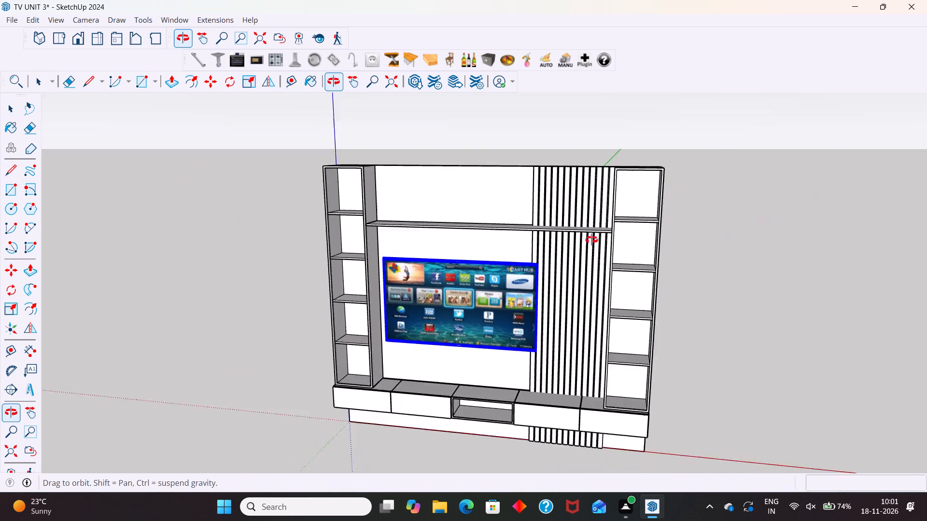
{"action": "middle_click_drag", "start_coordinate": [591, 240], "coordinate": [609, 217]}
{"action": "scroll", "coordinate": [510, 302], "scroll_direction": "up", "scroll_amount": 4}
{"action": "left_click", "coordinate": [587, 123]}
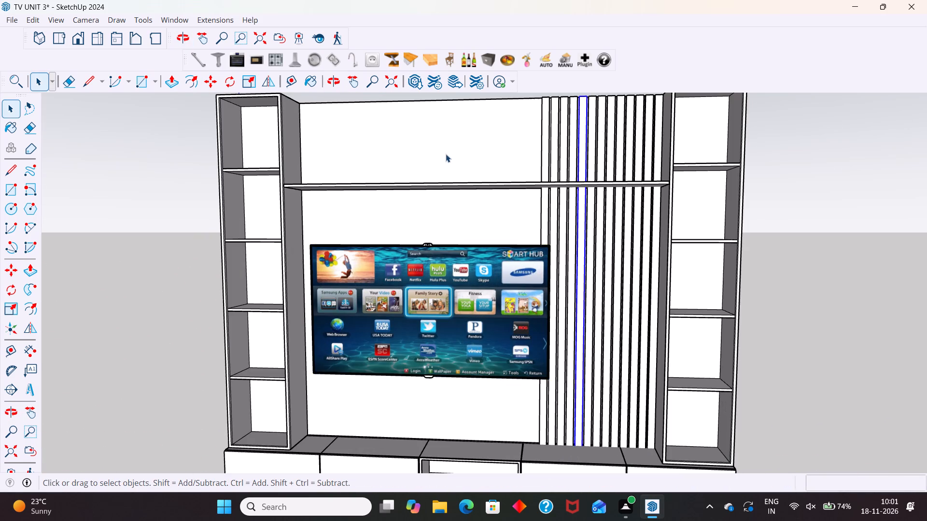
{"action": "scroll", "coordinate": [441, 161], "scroll_direction": "down", "scroll_amount": 6}
{"action": "left_click", "coordinate": [252, 260]}
{"action": "middle_click_drag", "start_coordinate": [348, 265], "coordinate": [382, 331]}
{"action": "scroll", "coordinate": [438, 287], "scroll_direction": "up", "scroll_amount": 2}
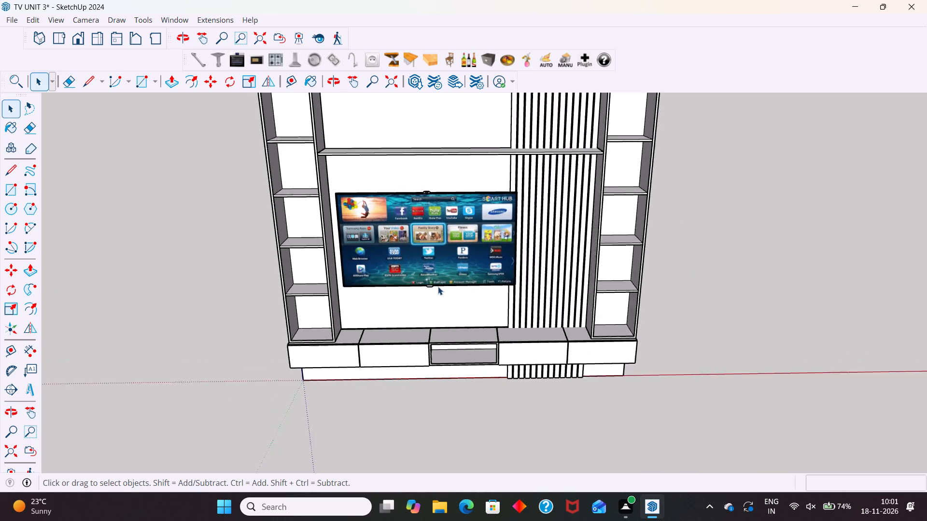
{"action": "scroll", "coordinate": [438, 287], "scroll_direction": "up", "scroll_amount": 2}
{"action": "left_click", "coordinate": [420, 222]}
{"action": "scroll", "coordinate": [412, 149], "scroll_direction": "up", "scroll_amount": 7}
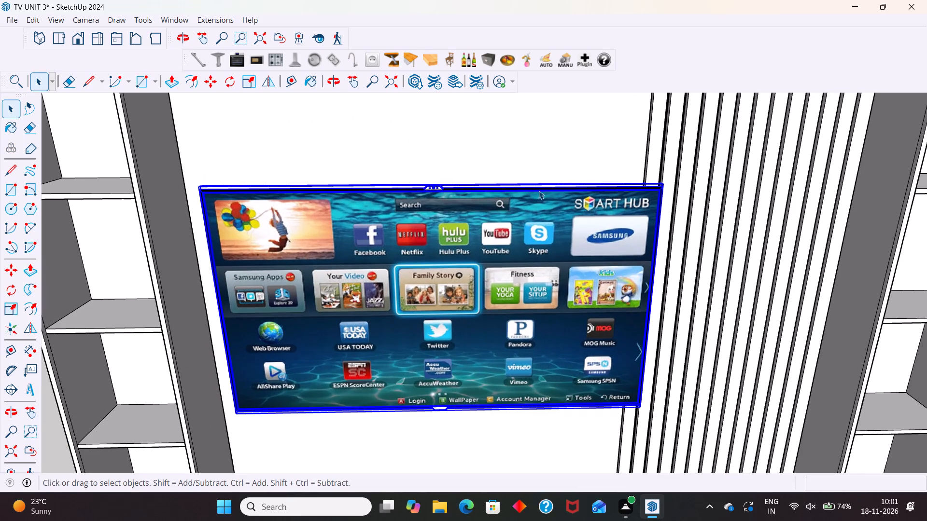
{"action": "middle_click_drag", "start_coordinate": [539, 195], "coordinate": [376, 285]}
{"action": "middle_click_drag", "start_coordinate": [682, 270], "coordinate": [590, 239]}
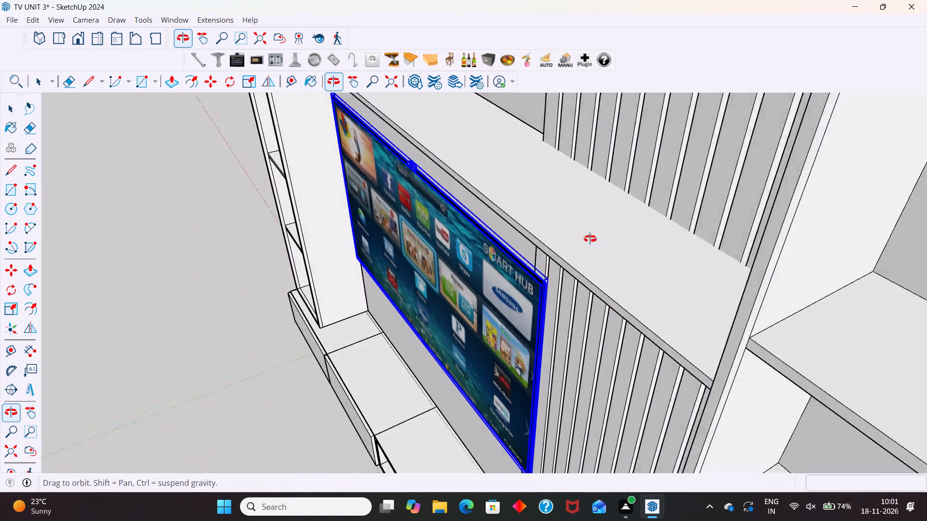
{"action": "middle_click_drag", "start_coordinate": [590, 239], "coordinate": [590, 231]}
{"action": "scroll", "coordinate": [534, 217], "scroll_direction": "up", "scroll_amount": 6}
{"action": "scroll", "coordinate": [568, 238], "scroll_direction": "up", "scroll_amount": 5}
{"action": "middle_click_drag", "start_coordinate": [558, 268], "coordinate": [512, 278]}
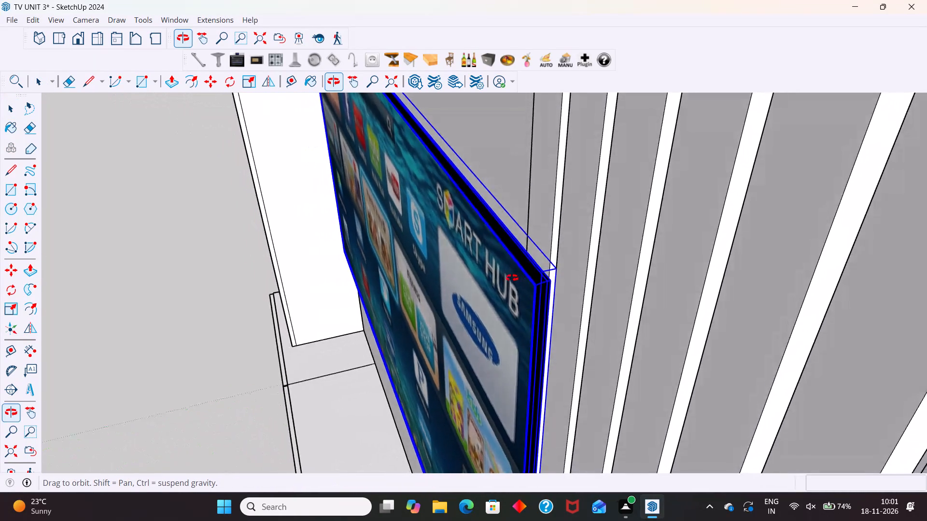
{"action": "middle_click_drag", "start_coordinate": [512, 278], "coordinate": [478, 273]}
{"action": "scroll", "coordinate": [621, 221], "scroll_direction": "down", "scroll_amount": 11}
{"action": "scroll", "coordinate": [604, 183], "scroll_direction": "down", "scroll_amount": 7}
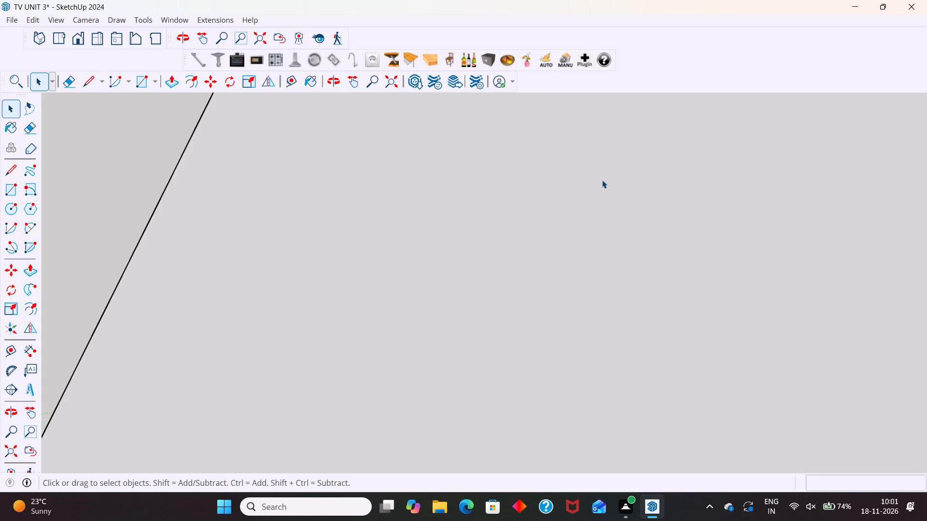
{"action": "key", "text": "space"}
{"action": "left_click", "coordinate": [48, 34]}
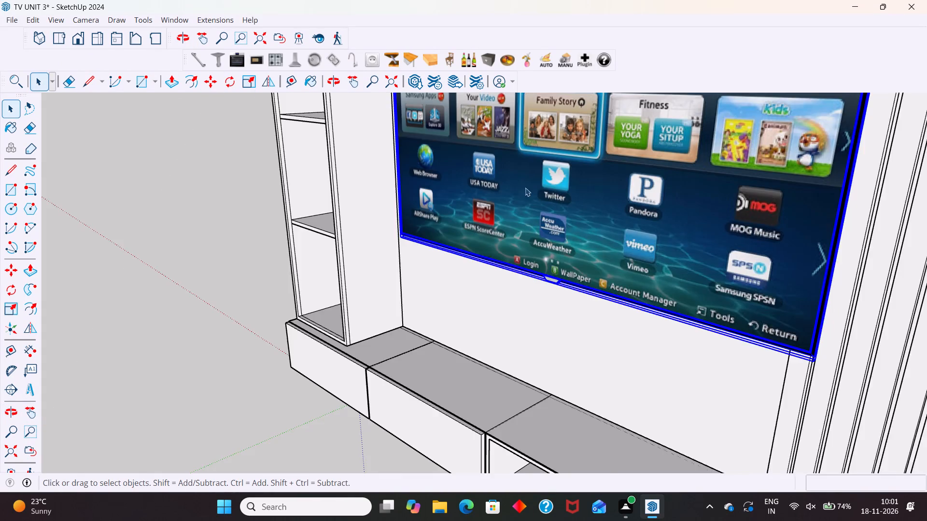
{"action": "scroll", "coordinate": [523, 180], "scroll_direction": "down", "scroll_amount": 14}
{"action": "left_click", "coordinate": [361, 249]}
{"action": "middle_click_drag", "start_coordinate": [457, 257], "coordinate": [633, 311]}
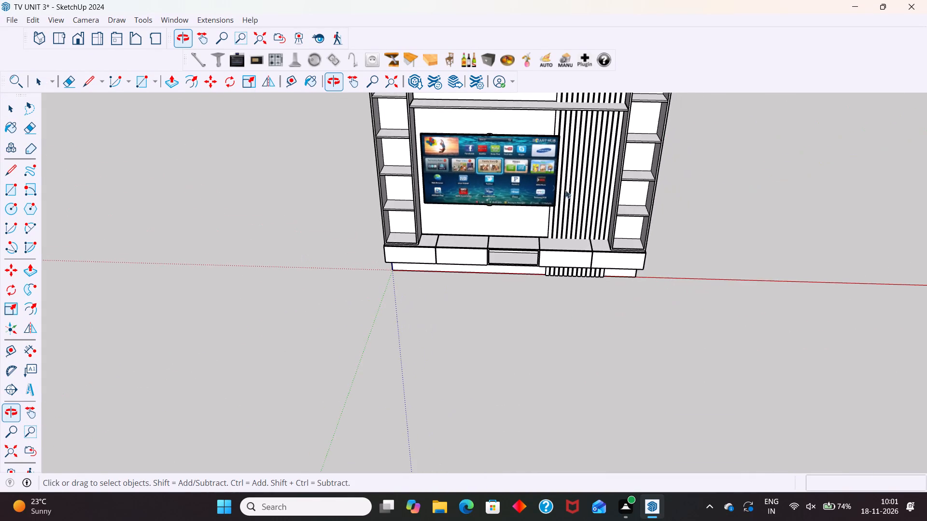
{"action": "scroll", "coordinate": [500, 185], "scroll_direction": "down", "scroll_amount": 5}
{"action": "middle_click_drag", "start_coordinate": [655, 135], "coordinate": [619, 65]}
{"action": "scroll", "coordinate": [603, 131], "scroll_direction": "up", "scroll_amount": 3}
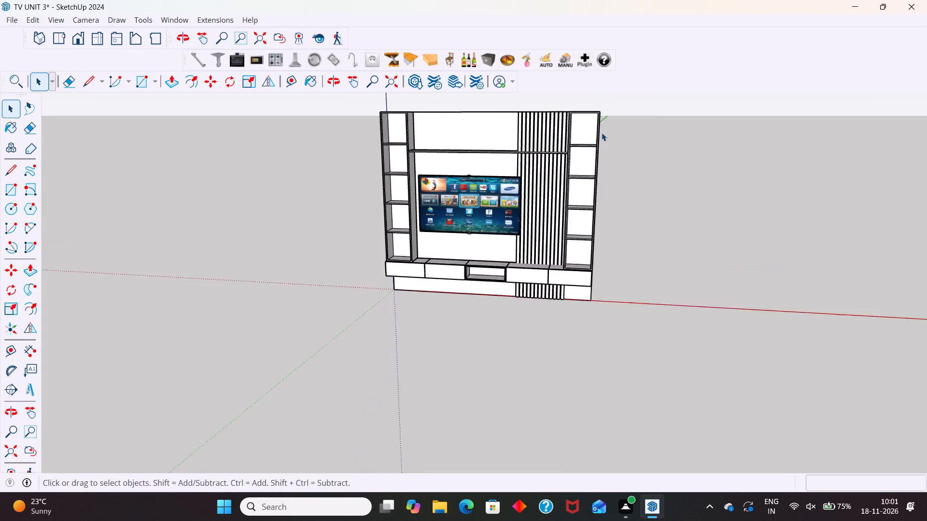
{"action": "scroll", "coordinate": [602, 133], "scroll_direction": "up", "scroll_amount": 2}
{"action": "middle_click_drag", "start_coordinate": [501, 231], "coordinate": [576, 249]}
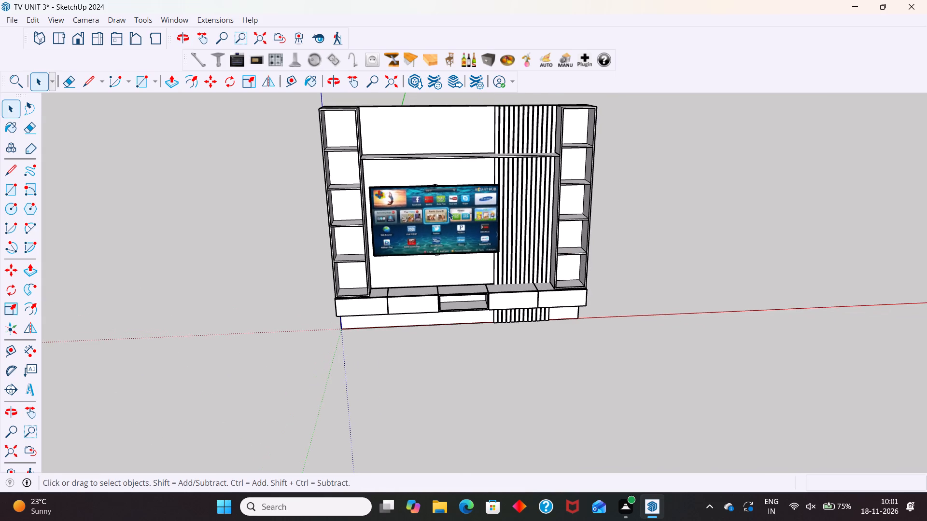
Move the TV slightly sideways toward the slats.
{"action": "left_click", "coordinate": [438, 210]}
{"action": "scroll", "coordinate": [426, 189], "scroll_direction": "up", "scroll_amount": 5}
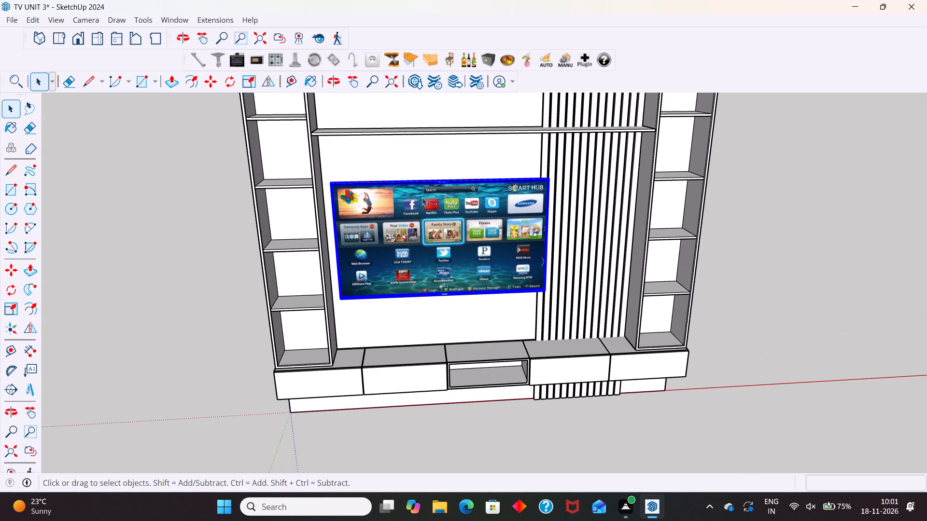
{"action": "key", "text": "m"}
{"action": "left_click", "coordinate": [441, 235]}
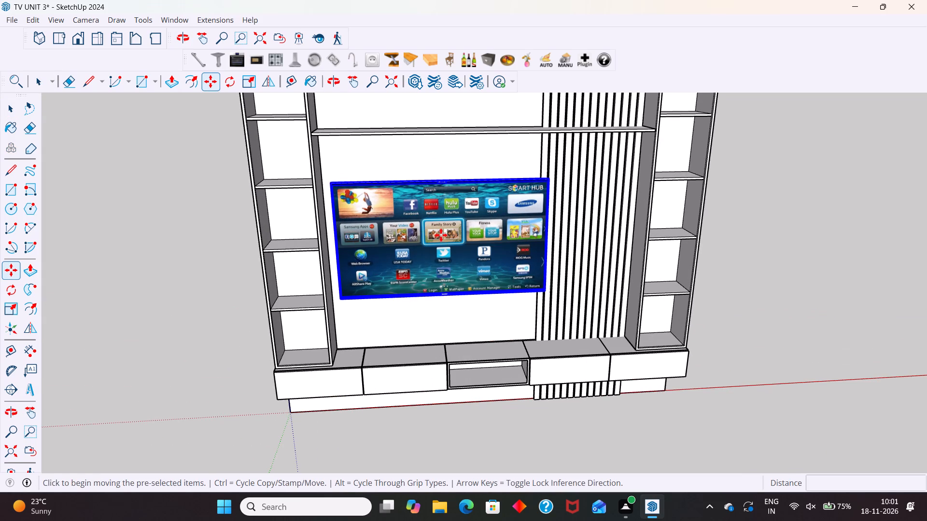
{"action": "left_click", "coordinate": [447, 234]}
{"action": "key", "text": "space"}
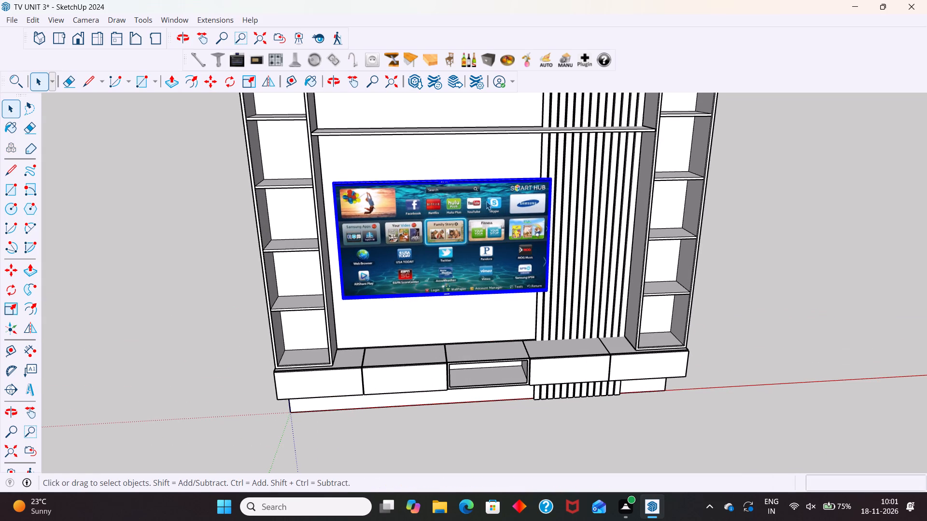
Open one wall slat component for editing, select all its geometry and paint it with the dark brown material from the Wood collection.
{"action": "scroll", "coordinate": [512, 190], "scroll_direction": "down", "scroll_amount": 7}
{"action": "left_click", "coordinate": [696, 172]}
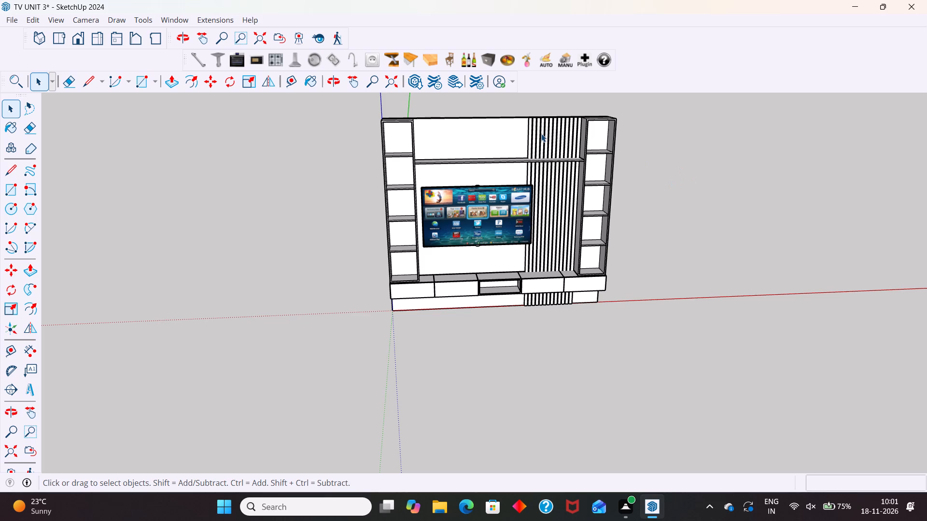
{"action": "scroll", "coordinate": [575, 121], "scroll_direction": "up", "scroll_amount": 6}
{"action": "left_click", "coordinate": [577, 118]}
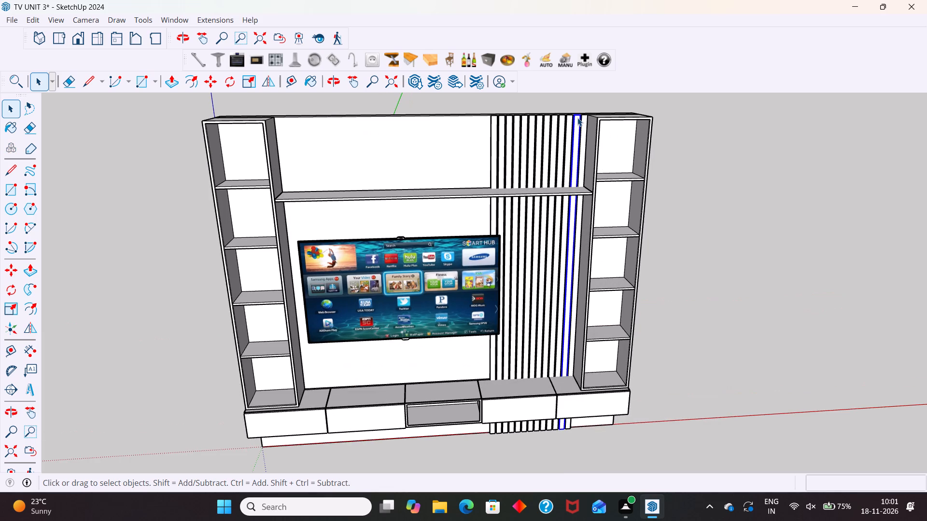
{"action": "key", "text": "b"}
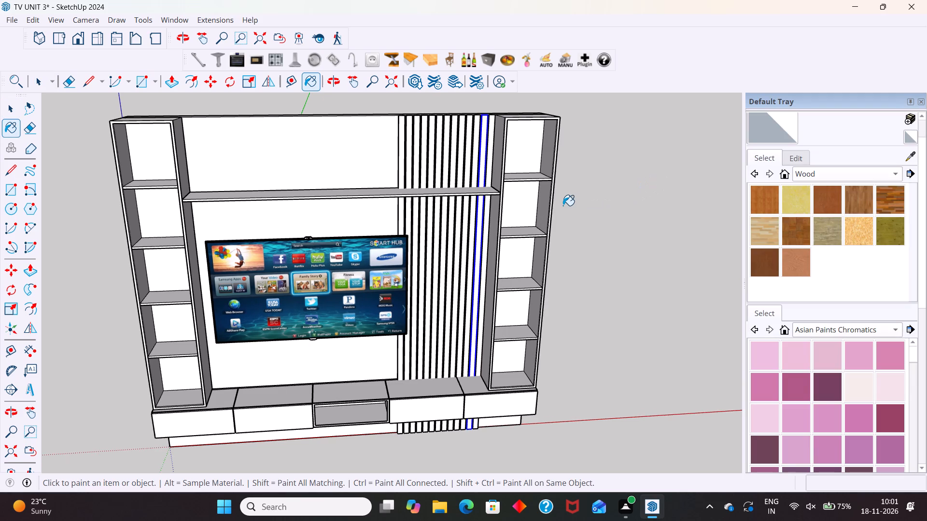
{"action": "key", "text": "space"}
{"action": "scroll", "coordinate": [481, 104], "scroll_direction": "up", "scroll_amount": 4}
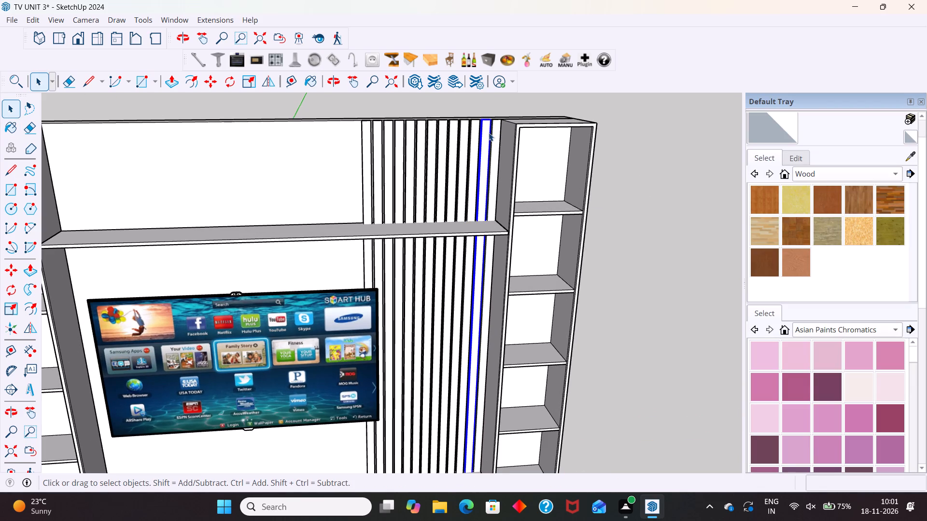
{"action": "triple_click", "coordinate": [489, 133]}
{"action": "left_click", "coordinate": [485, 131]}
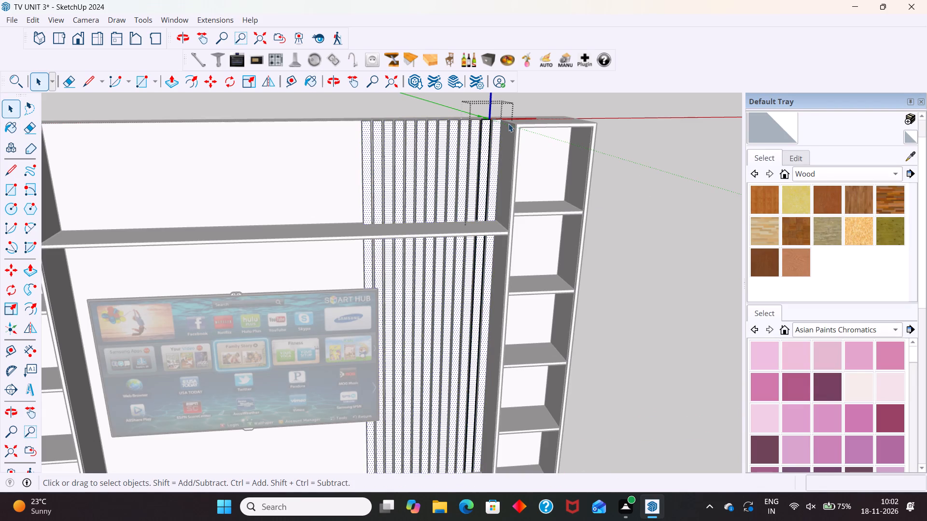
{"action": "scroll", "coordinate": [496, 111], "scroll_direction": "up", "scroll_amount": 4}
{"action": "middle_click_drag", "start_coordinate": [491, 120], "coordinate": [470, 207]}
{"action": "scroll", "coordinate": [513, 136], "scroll_direction": "up", "scroll_amount": 5}
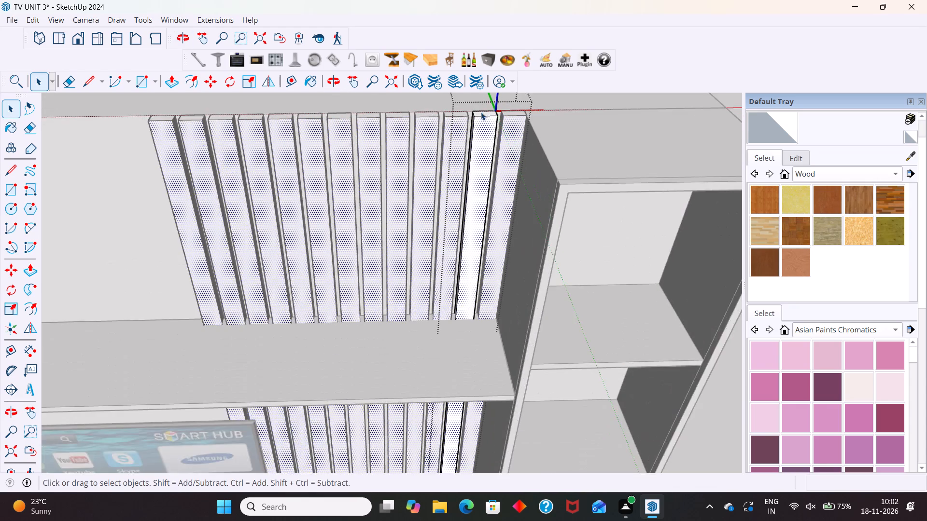
{"action": "scroll", "coordinate": [481, 112], "scroll_direction": "up", "scroll_amount": 4}
{"action": "double_click", "coordinate": [496, 117]}
{"action": "triple_click", "coordinate": [486, 130]}
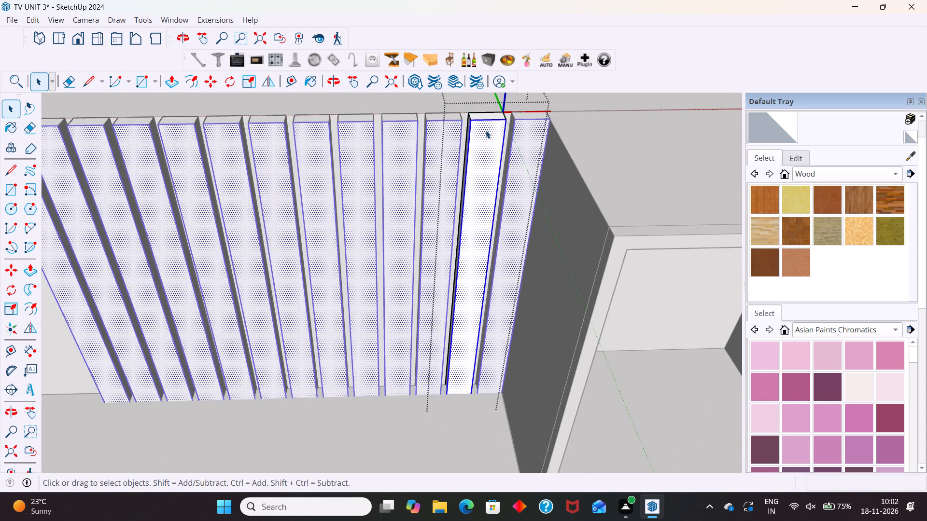
{"action": "left_click", "coordinate": [486, 130]}
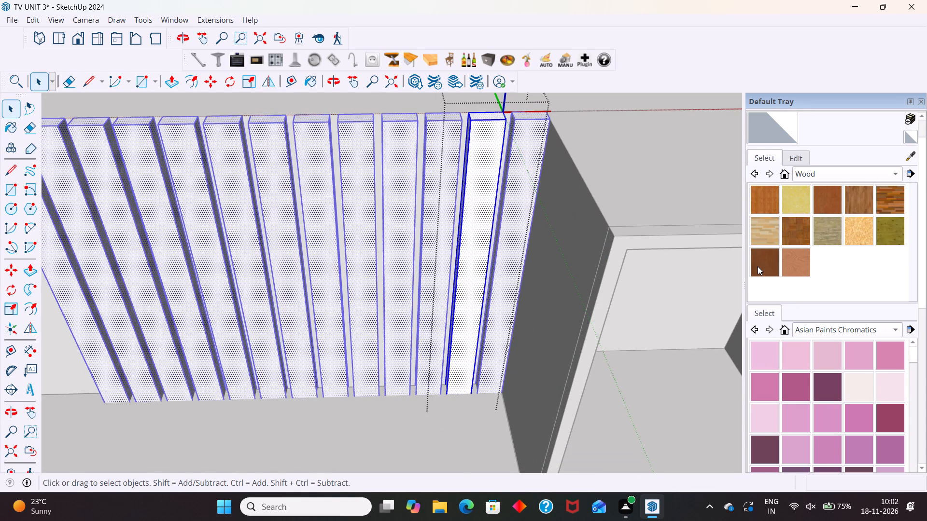
{"action": "left_click", "coordinate": [758, 266]}
{"action": "left_click", "coordinate": [483, 153]}
{"action": "scroll", "coordinate": [484, 159], "scroll_direction": "down", "scroll_amount": 13}
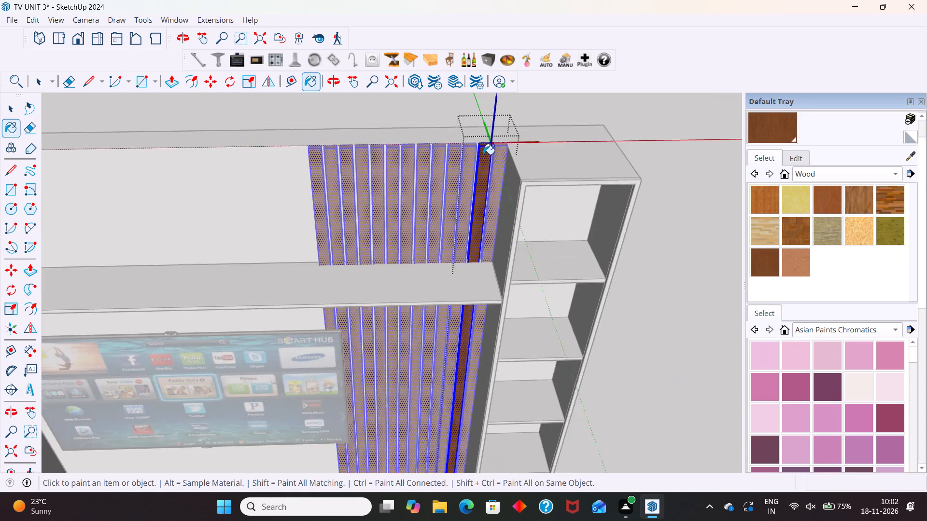
{"action": "scroll", "coordinate": [483, 153], "scroll_direction": "down", "scroll_amount": 6}
{"action": "key", "text": "space"}
{"action": "left_click", "coordinate": [598, 183]}
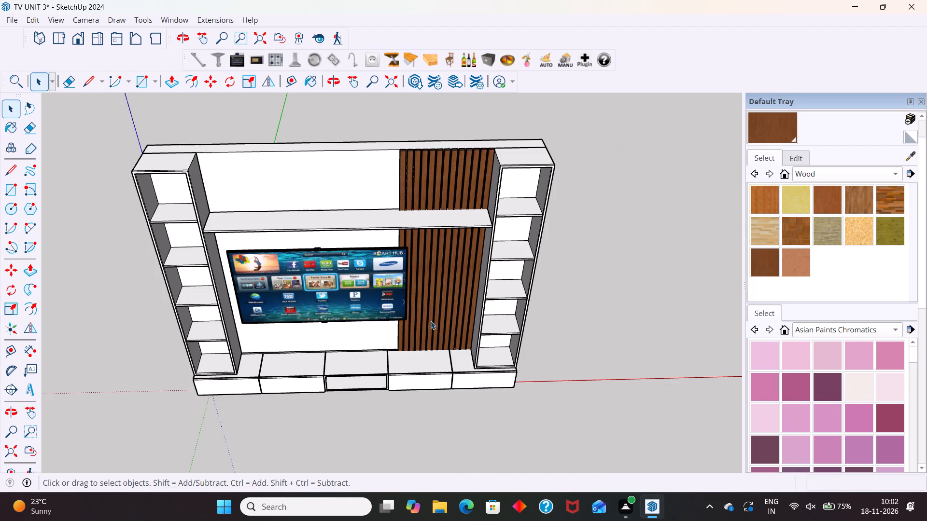
Select both shelved side columns and paint them with the same dark brown wood material.
{"action": "middle_click_drag", "start_coordinate": [462, 283], "coordinate": [517, 164]}
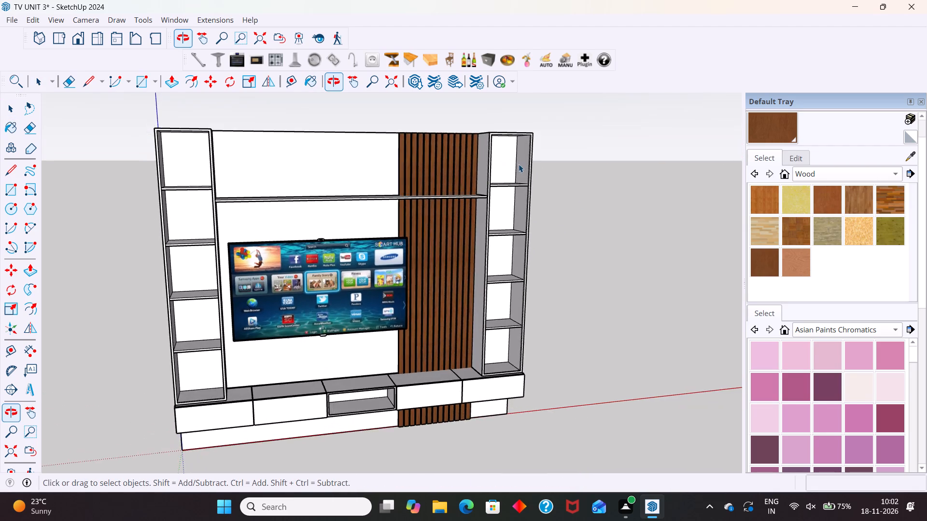
{"action": "scroll", "coordinate": [517, 177], "scroll_direction": "down", "scroll_amount": 5}
{"action": "middle_click_drag", "start_coordinate": [466, 343], "coordinate": [358, 326]}
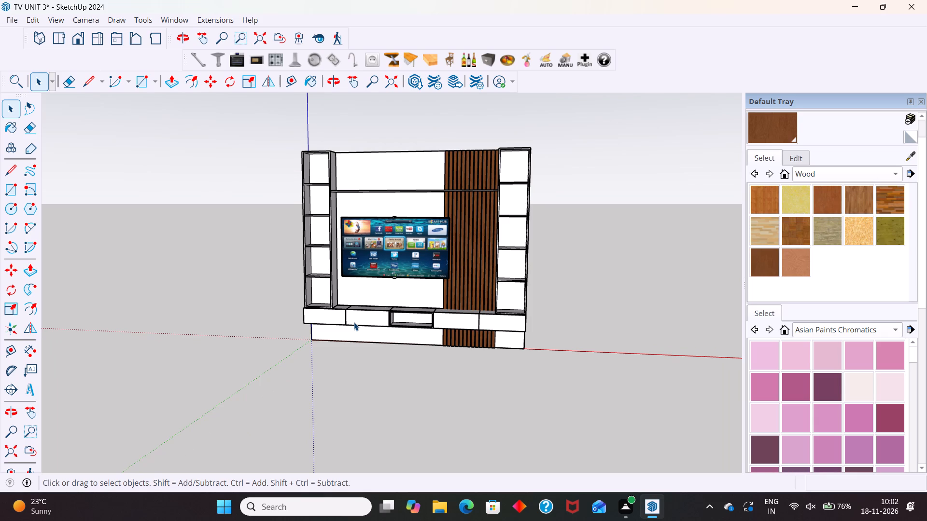
{"action": "scroll", "coordinate": [440, 254], "scroll_direction": "up", "scroll_amount": 5}
{"action": "scroll", "coordinate": [465, 293], "scroll_direction": "down", "scroll_amount": 4}
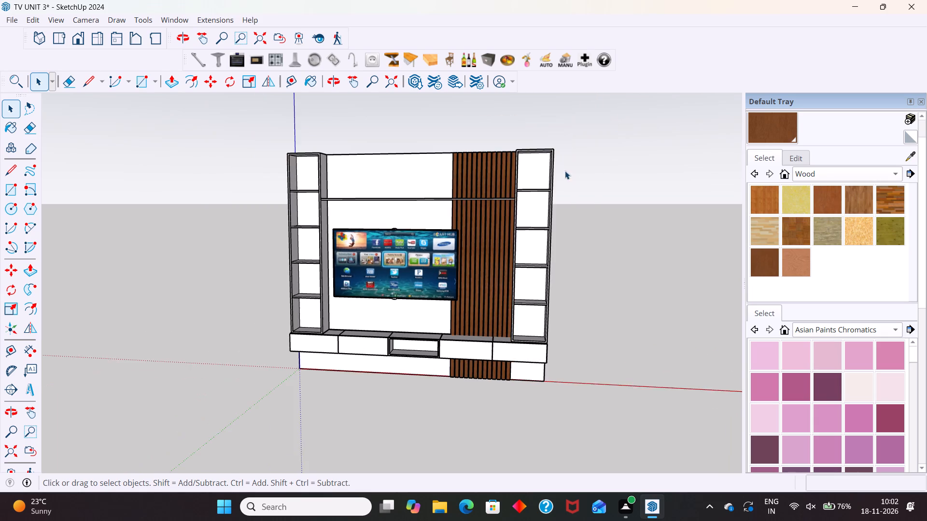
{"action": "scroll", "coordinate": [571, 146], "scroll_direction": "up", "scroll_amount": 4}
{"action": "left_click", "coordinate": [545, 156]}
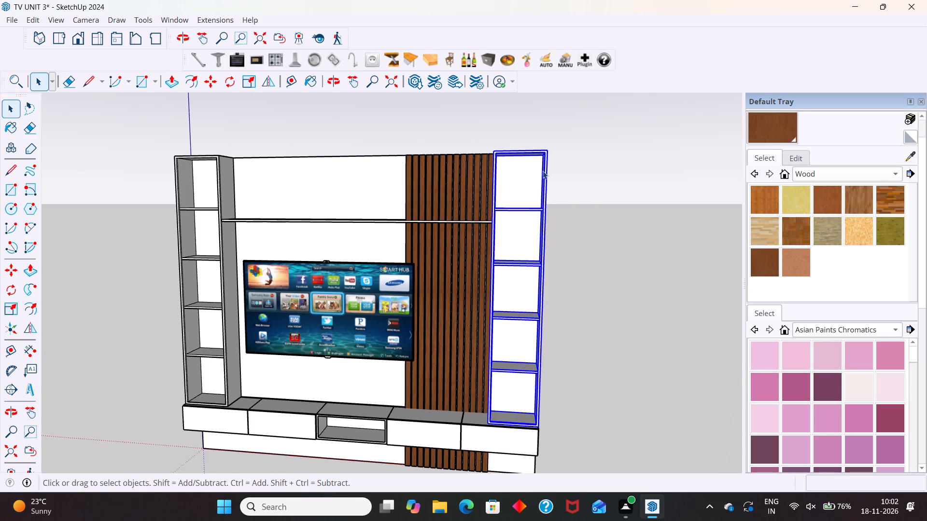
{"action": "middle_click_drag", "start_coordinate": [534, 232], "coordinate": [464, 325]}
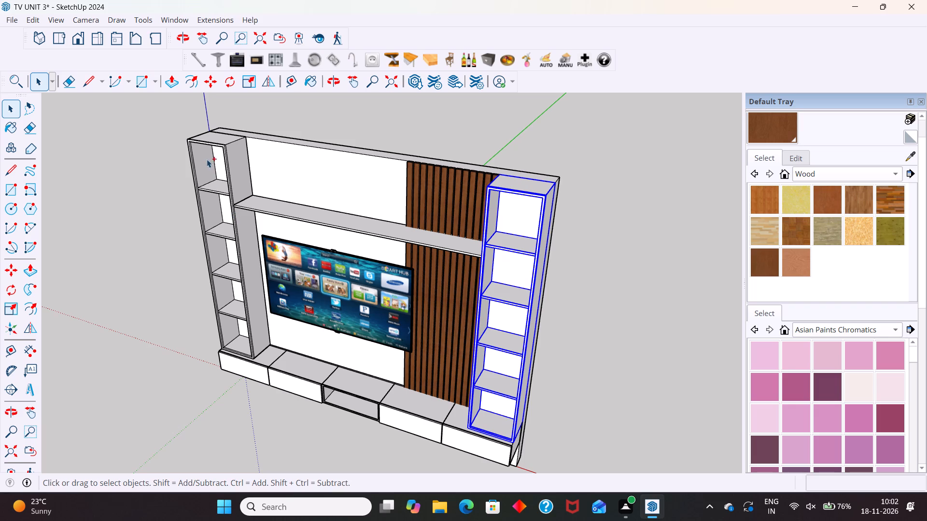
{"action": "left_click", "coordinate": [212, 148], "text": "ctrl"}
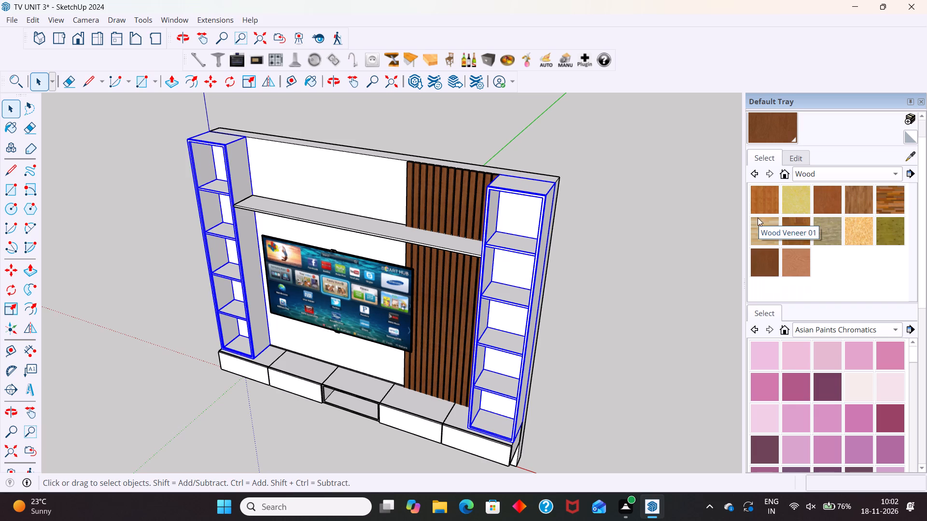
{"action": "left_click", "coordinate": [767, 270]}
{"action": "left_click", "coordinate": [524, 231]}
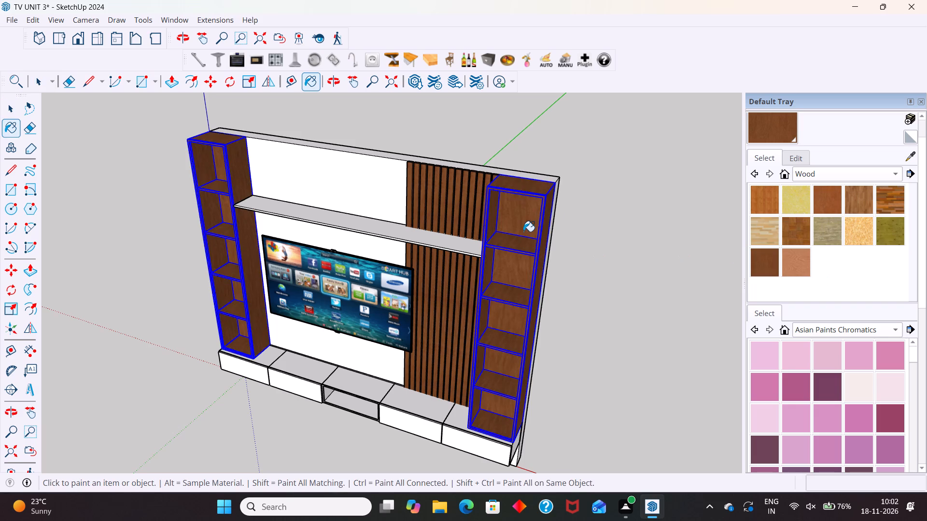
{"action": "scroll", "coordinate": [616, 206], "scroll_direction": "down", "scroll_amount": 7}
{"action": "key", "text": "space"}
{"action": "left_click", "coordinate": [616, 211]}
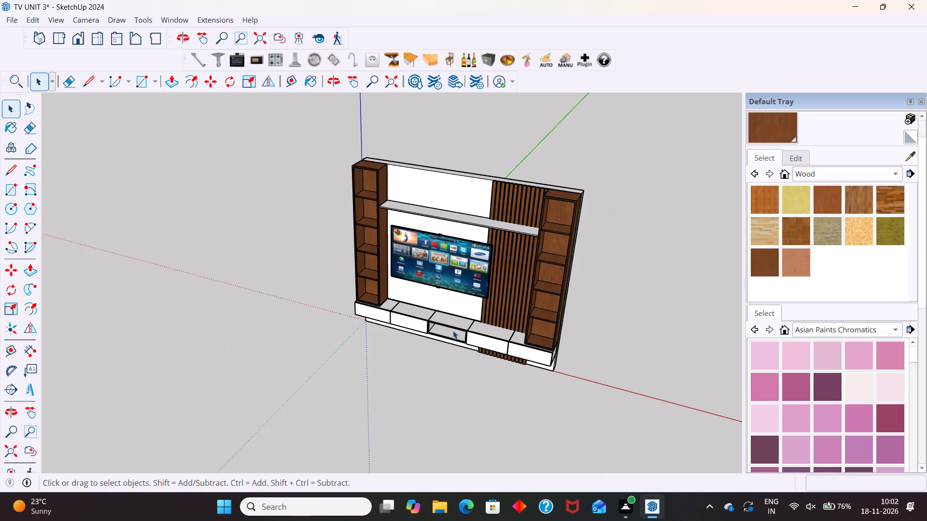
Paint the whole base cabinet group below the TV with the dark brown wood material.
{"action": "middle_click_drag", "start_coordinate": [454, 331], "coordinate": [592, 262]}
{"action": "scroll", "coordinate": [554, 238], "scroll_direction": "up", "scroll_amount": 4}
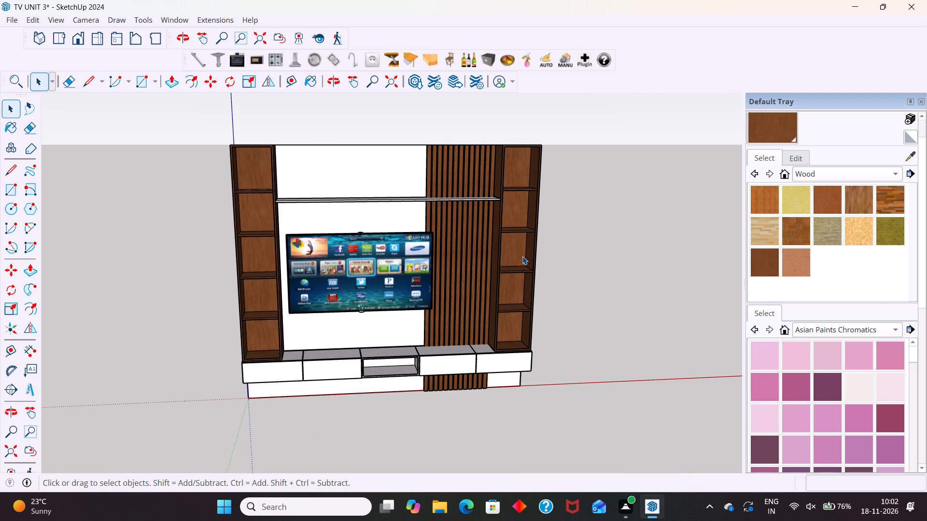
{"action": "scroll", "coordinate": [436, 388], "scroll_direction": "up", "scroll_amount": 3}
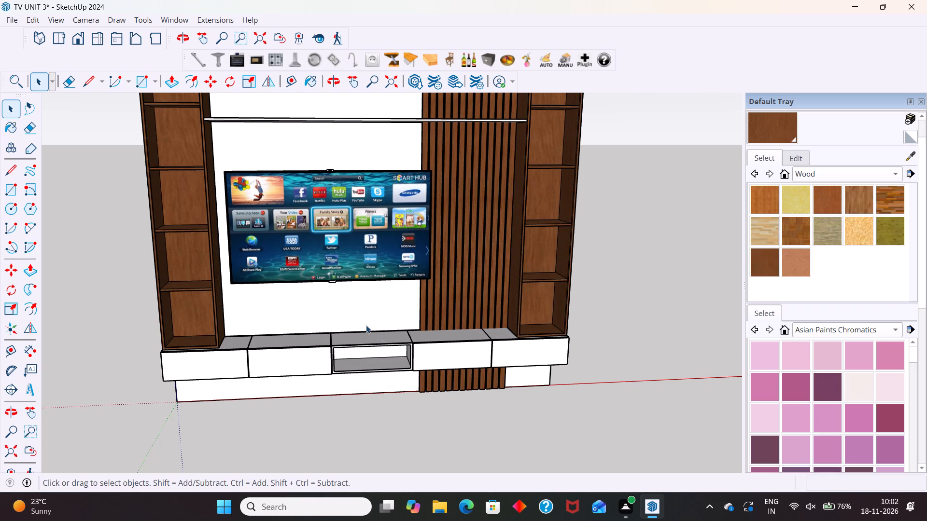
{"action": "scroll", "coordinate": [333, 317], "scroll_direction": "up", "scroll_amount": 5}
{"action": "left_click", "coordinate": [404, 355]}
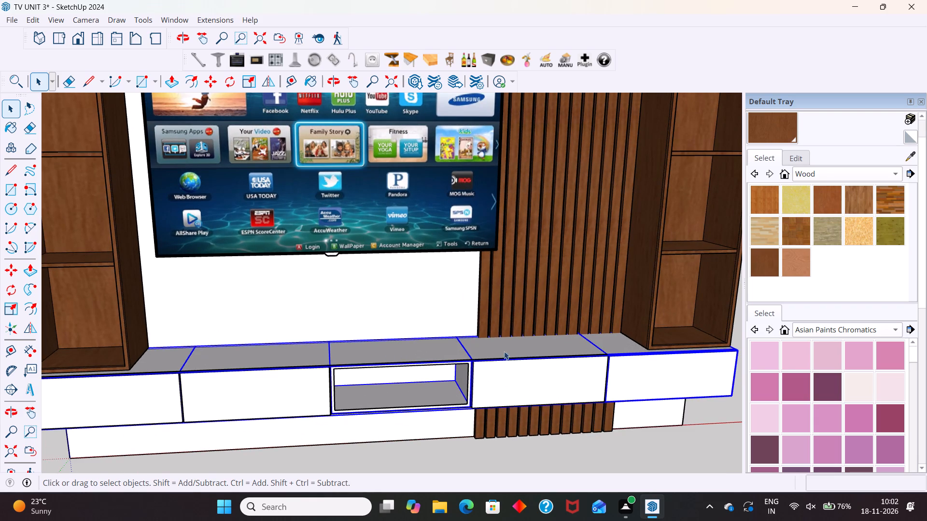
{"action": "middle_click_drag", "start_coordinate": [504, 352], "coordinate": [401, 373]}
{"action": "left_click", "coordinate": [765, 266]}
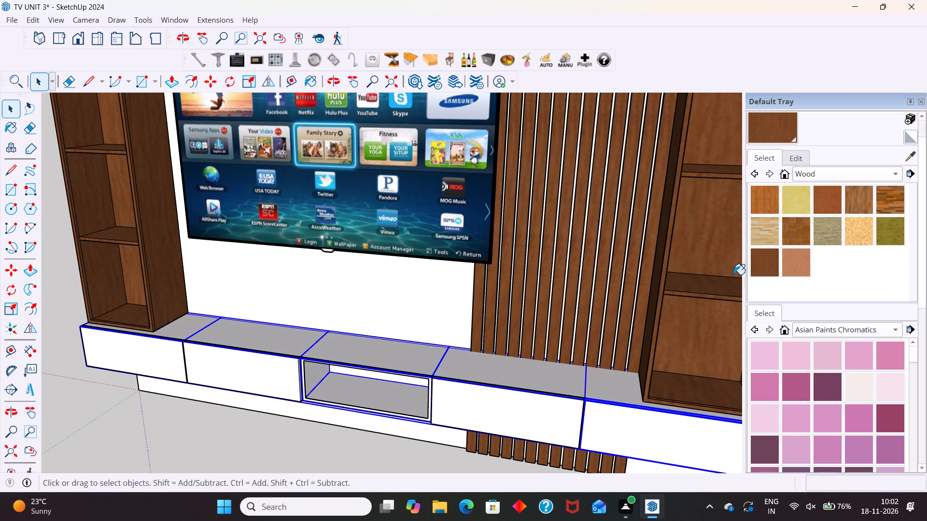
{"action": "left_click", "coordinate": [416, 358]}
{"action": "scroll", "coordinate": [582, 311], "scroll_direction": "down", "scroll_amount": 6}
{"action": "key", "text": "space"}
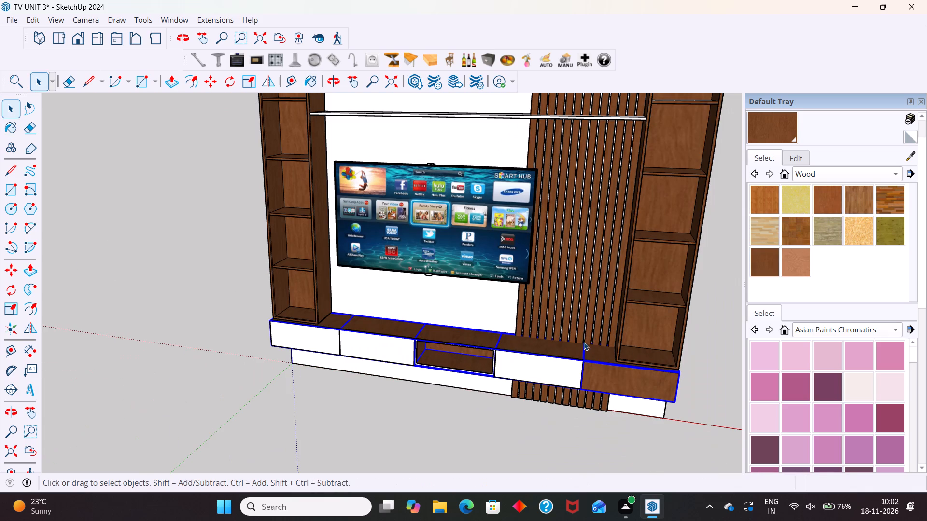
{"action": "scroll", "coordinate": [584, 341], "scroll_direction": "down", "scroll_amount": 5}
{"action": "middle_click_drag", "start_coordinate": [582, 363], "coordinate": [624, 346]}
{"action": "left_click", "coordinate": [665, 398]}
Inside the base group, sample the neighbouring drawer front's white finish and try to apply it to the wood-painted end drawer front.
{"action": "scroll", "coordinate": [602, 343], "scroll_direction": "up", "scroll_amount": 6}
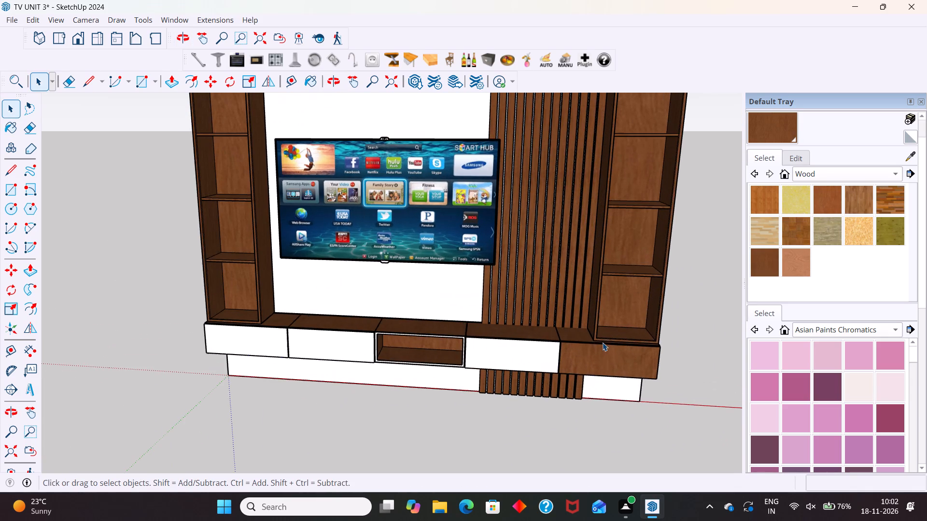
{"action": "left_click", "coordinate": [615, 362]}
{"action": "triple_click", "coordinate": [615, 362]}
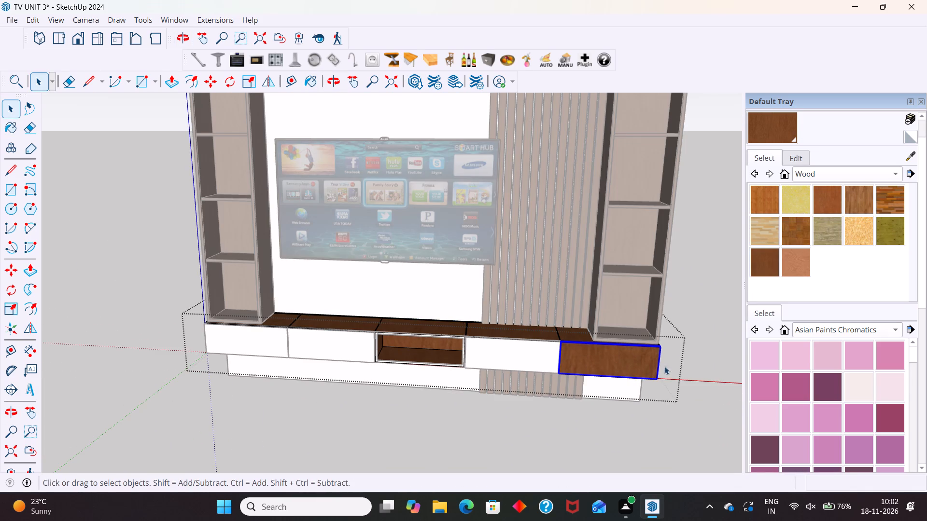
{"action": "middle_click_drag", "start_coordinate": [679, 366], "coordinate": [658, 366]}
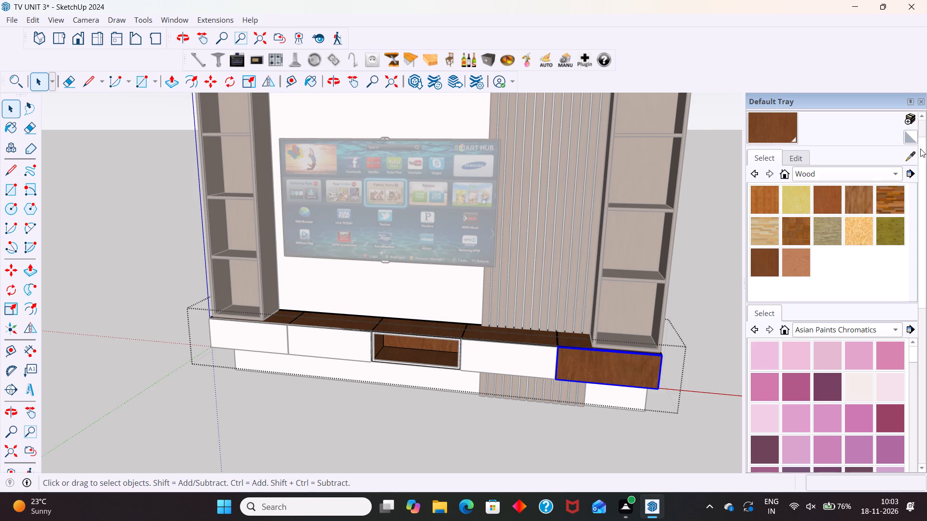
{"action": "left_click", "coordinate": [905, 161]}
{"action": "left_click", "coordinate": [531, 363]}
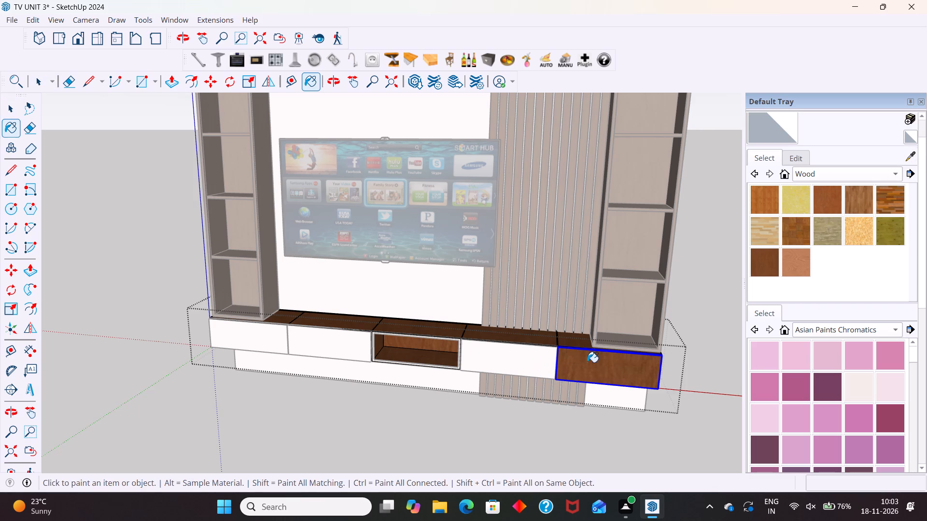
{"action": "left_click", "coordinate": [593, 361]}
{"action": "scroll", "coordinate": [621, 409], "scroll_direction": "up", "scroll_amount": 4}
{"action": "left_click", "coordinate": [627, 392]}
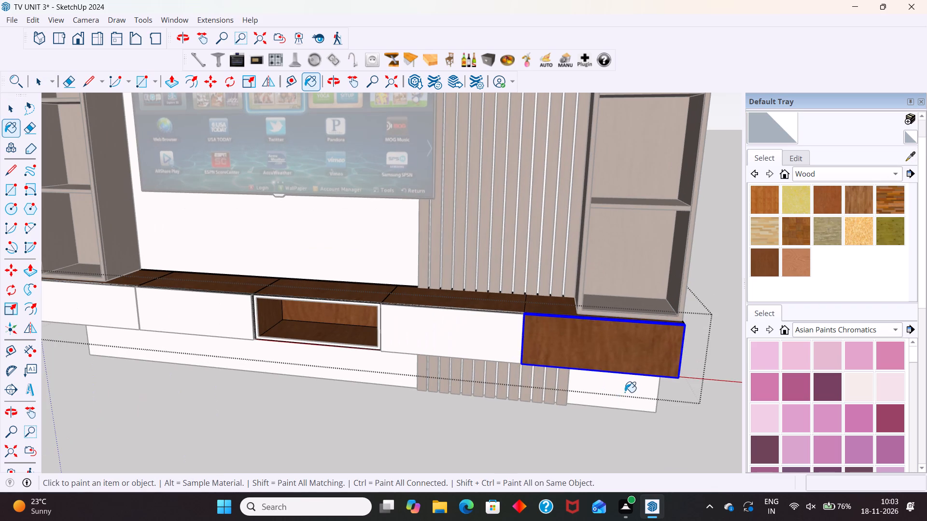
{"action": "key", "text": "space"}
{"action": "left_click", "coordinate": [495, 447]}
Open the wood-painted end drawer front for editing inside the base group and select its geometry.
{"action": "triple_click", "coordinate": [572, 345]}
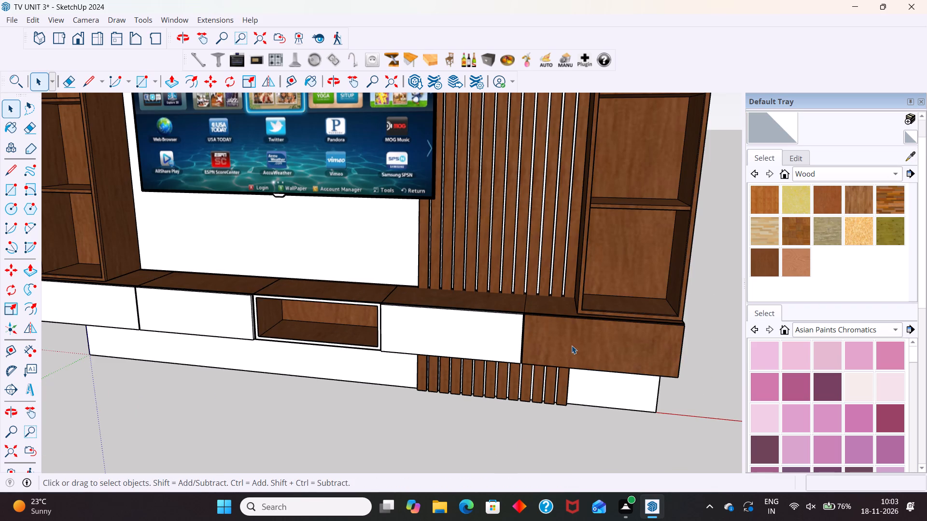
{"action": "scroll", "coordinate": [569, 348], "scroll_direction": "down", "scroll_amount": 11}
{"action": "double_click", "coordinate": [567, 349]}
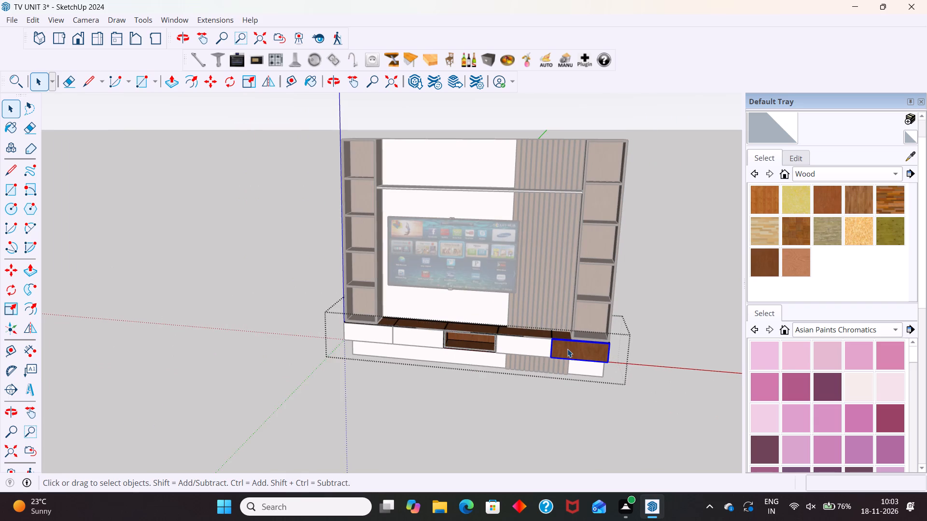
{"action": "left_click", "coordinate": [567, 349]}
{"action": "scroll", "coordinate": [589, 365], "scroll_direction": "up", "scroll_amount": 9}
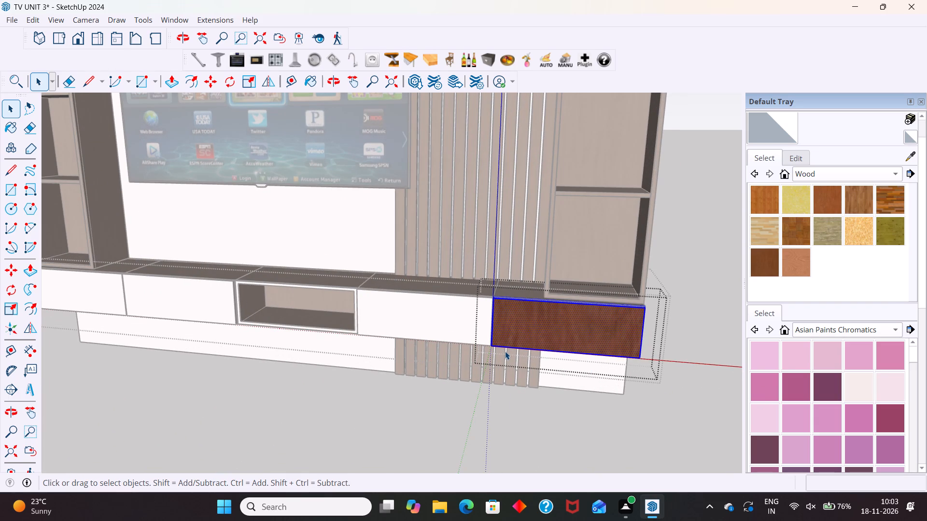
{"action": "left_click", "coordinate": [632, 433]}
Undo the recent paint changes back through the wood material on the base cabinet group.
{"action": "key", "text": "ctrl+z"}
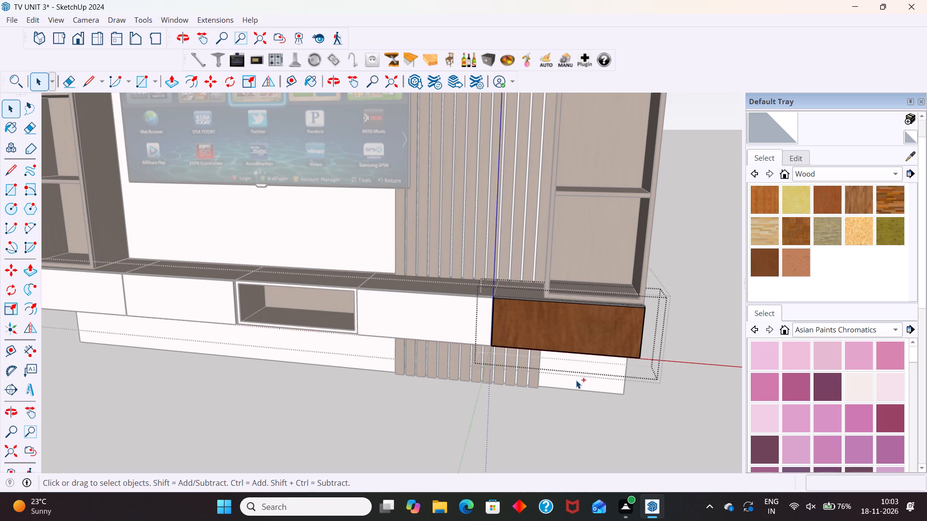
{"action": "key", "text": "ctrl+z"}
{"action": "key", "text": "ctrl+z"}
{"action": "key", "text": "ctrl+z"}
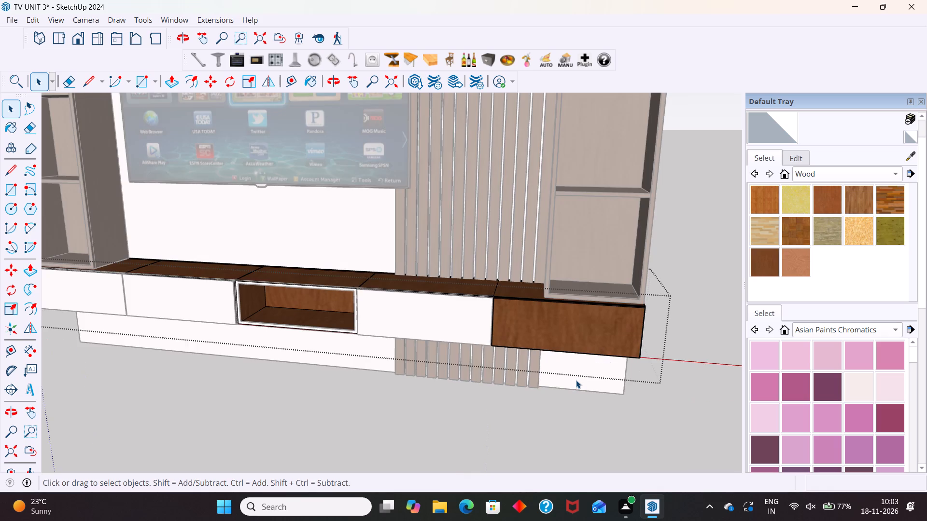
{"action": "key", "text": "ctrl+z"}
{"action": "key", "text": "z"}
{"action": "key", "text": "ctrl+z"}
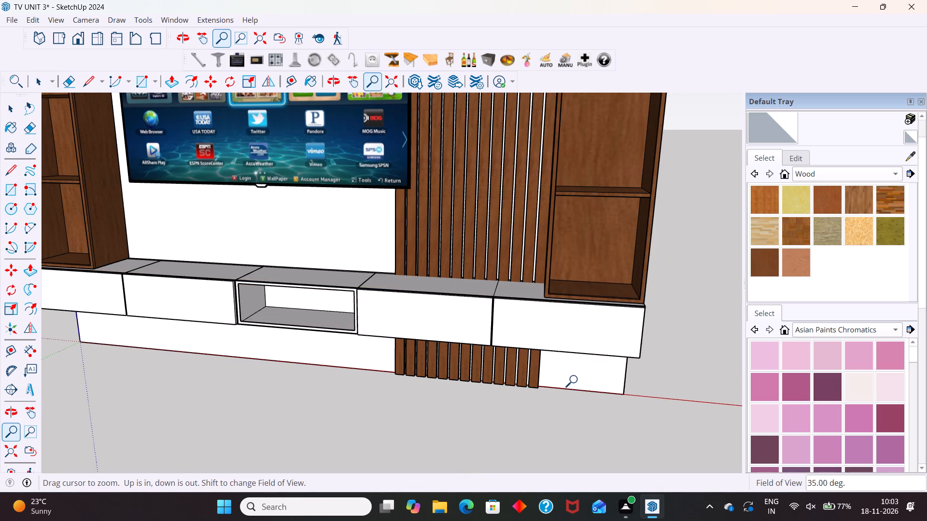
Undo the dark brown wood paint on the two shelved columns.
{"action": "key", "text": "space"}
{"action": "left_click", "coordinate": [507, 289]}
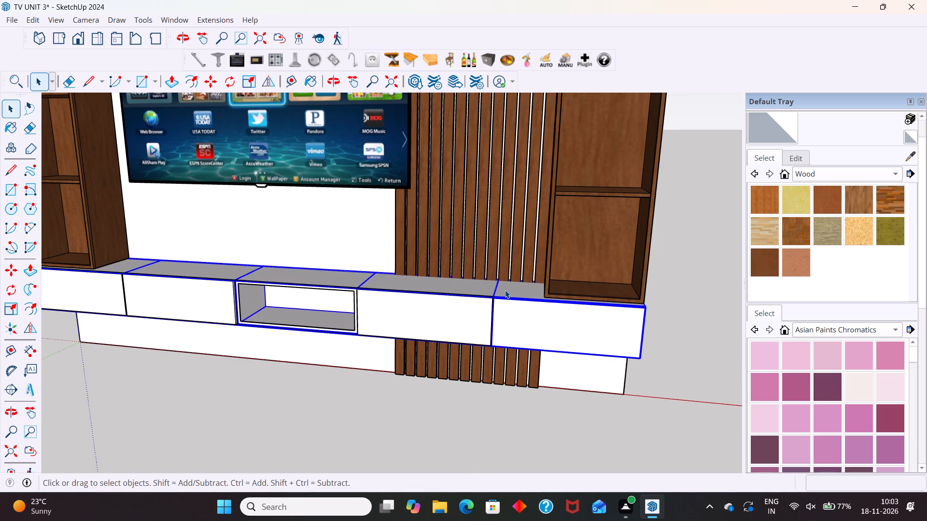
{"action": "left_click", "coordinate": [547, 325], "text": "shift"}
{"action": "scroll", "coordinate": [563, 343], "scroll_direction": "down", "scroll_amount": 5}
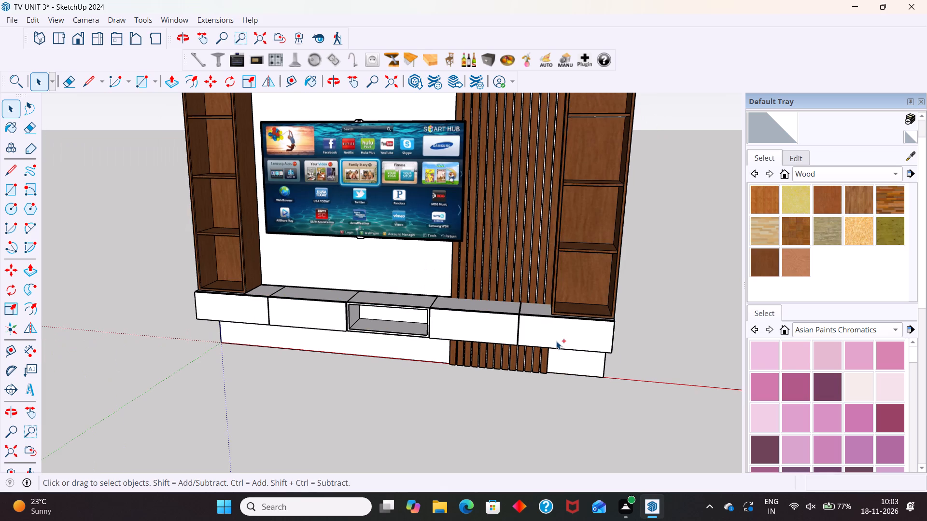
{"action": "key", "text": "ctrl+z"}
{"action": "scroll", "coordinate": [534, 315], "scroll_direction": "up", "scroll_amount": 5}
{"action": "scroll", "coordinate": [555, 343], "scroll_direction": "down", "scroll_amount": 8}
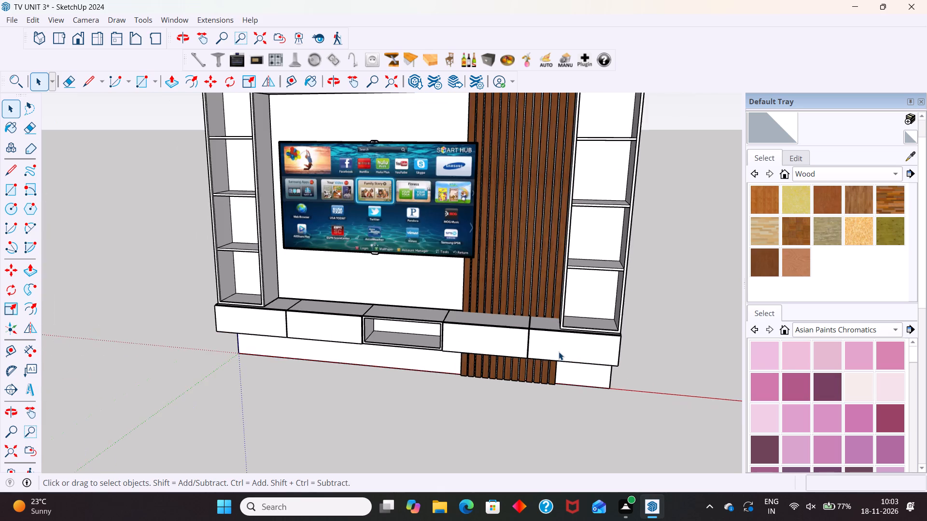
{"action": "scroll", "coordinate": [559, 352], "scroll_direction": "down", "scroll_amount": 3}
Paint both shelved columns beside the TV with the dark brown wood material from the Wood collection.
{"action": "left_click", "coordinate": [587, 285]}
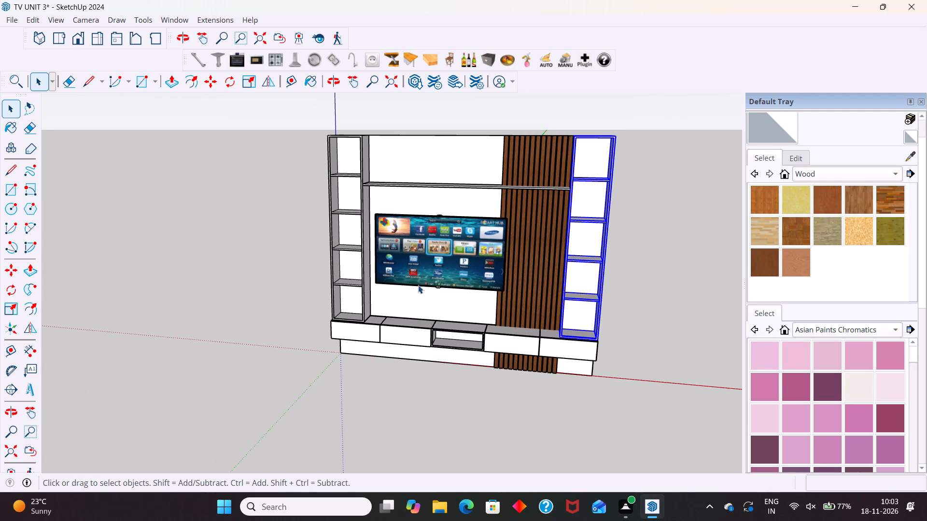
{"action": "left_click", "coordinate": [344, 259]}
{"action": "left_click", "coordinate": [760, 256]}
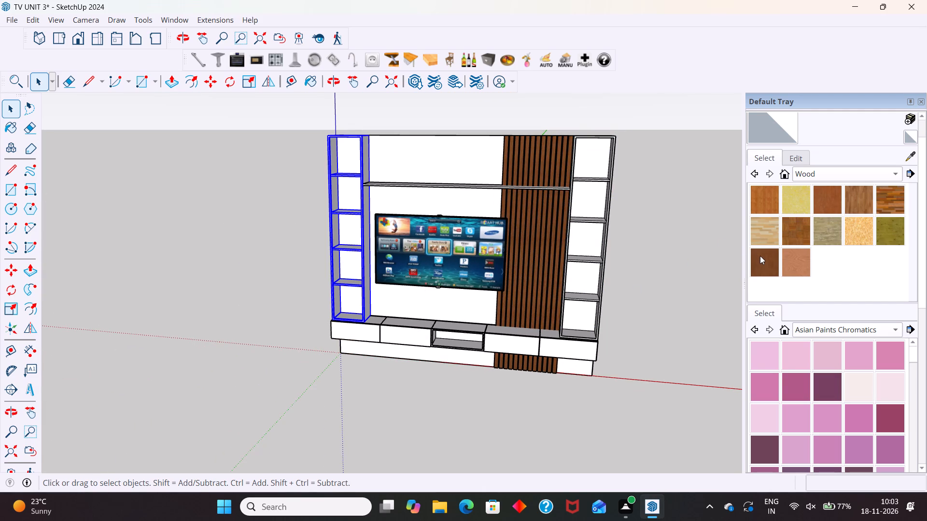
{"action": "left_click", "coordinate": [608, 240]}
{"action": "left_click", "coordinate": [348, 247]}
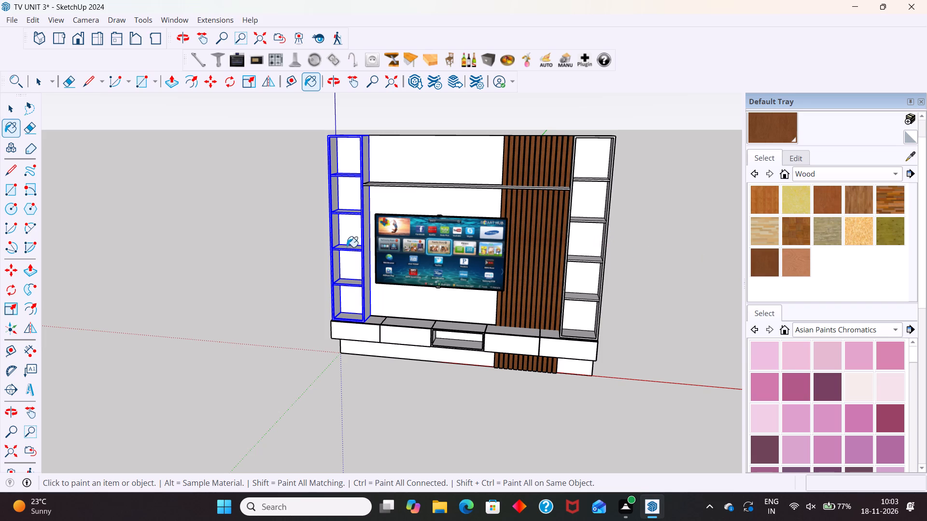
{"action": "left_click", "coordinate": [582, 244]}
{"action": "key", "text": "space"}
{"action": "left_click", "coordinate": [664, 244]}
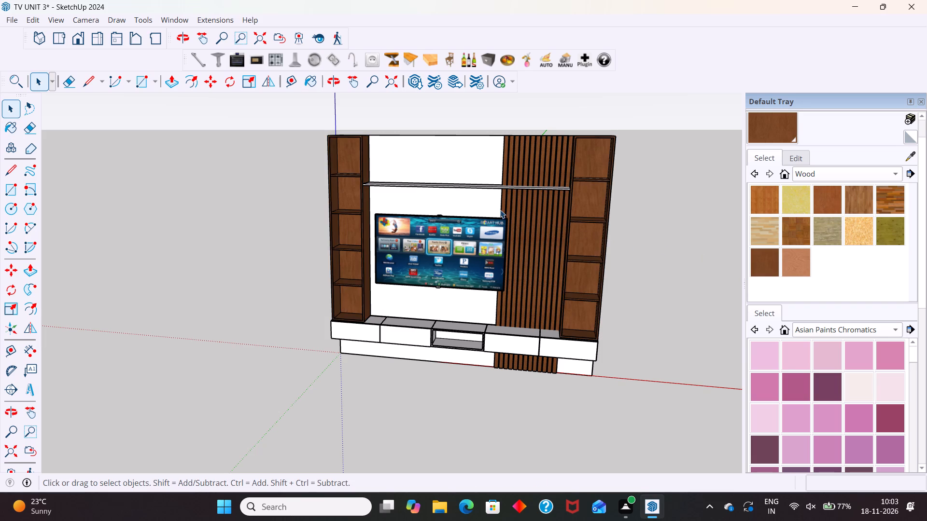
Paint the top, front edge and underside of the long shelf above the TV with the dark brown wood material.
{"action": "scroll", "coordinate": [505, 224], "scroll_direction": "down", "scroll_amount": 5}
{"action": "scroll", "coordinate": [478, 187], "scroll_direction": "up", "scroll_amount": 4}
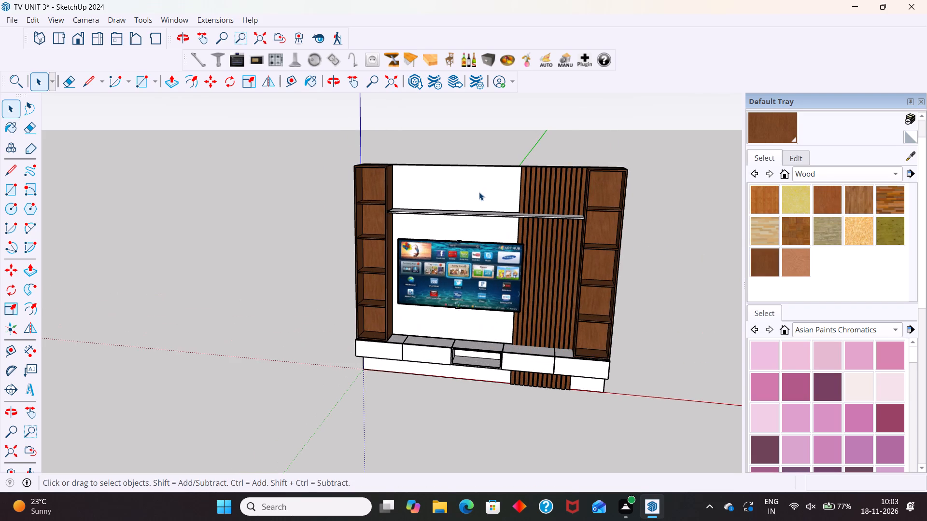
{"action": "middle_click_drag", "start_coordinate": [480, 197], "coordinate": [485, 223]}
{"action": "left_click", "coordinate": [488, 214]}
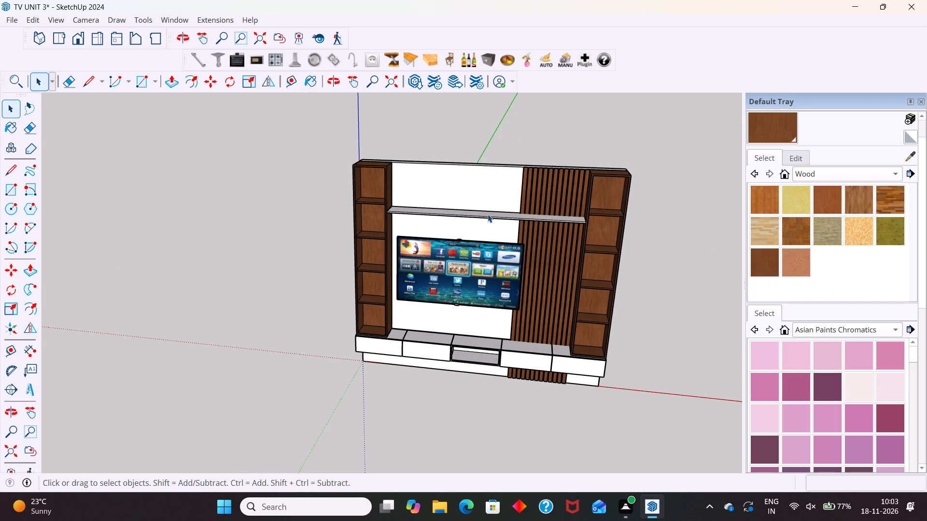
{"action": "left_click", "coordinate": [763, 260]}
{"action": "scroll", "coordinate": [440, 217], "scroll_direction": "up", "scroll_amount": 5}
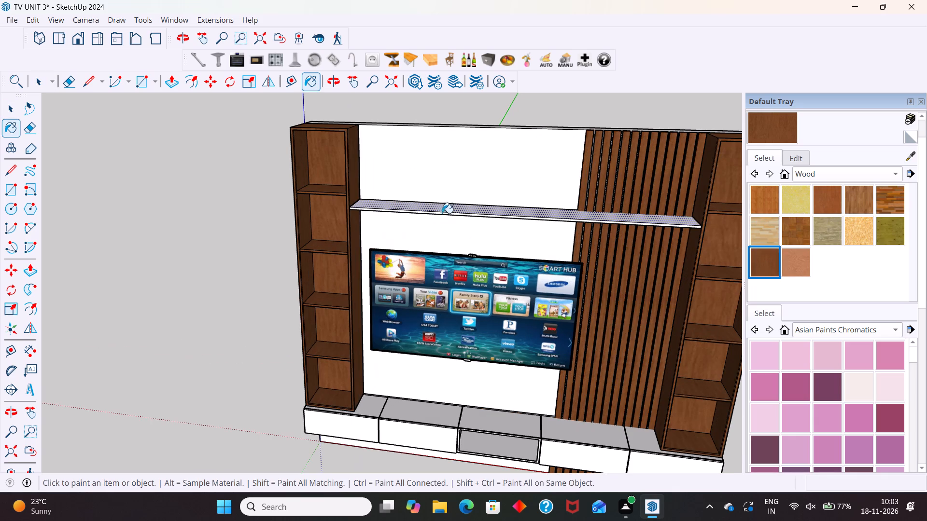
{"action": "left_click", "coordinate": [445, 210]}
{"action": "left_click", "coordinate": [445, 215]}
{"action": "scroll", "coordinate": [464, 227], "scroll_direction": "up", "scroll_amount": 7}
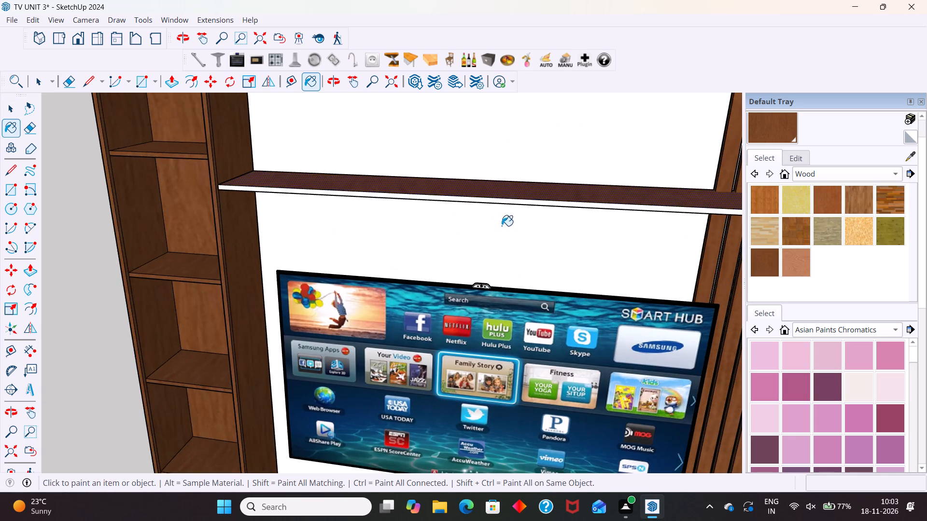
{"action": "middle_click_drag", "start_coordinate": [503, 225], "coordinate": [534, 185]}
{"action": "scroll", "coordinate": [539, 175], "scroll_direction": "up", "scroll_amount": 4}
{"action": "left_click", "coordinate": [543, 188]}
{"action": "scroll", "coordinate": [545, 197], "scroll_direction": "down", "scroll_amount": 8}
{"action": "middle_click_drag", "start_coordinate": [540, 213], "coordinate": [549, 168]}
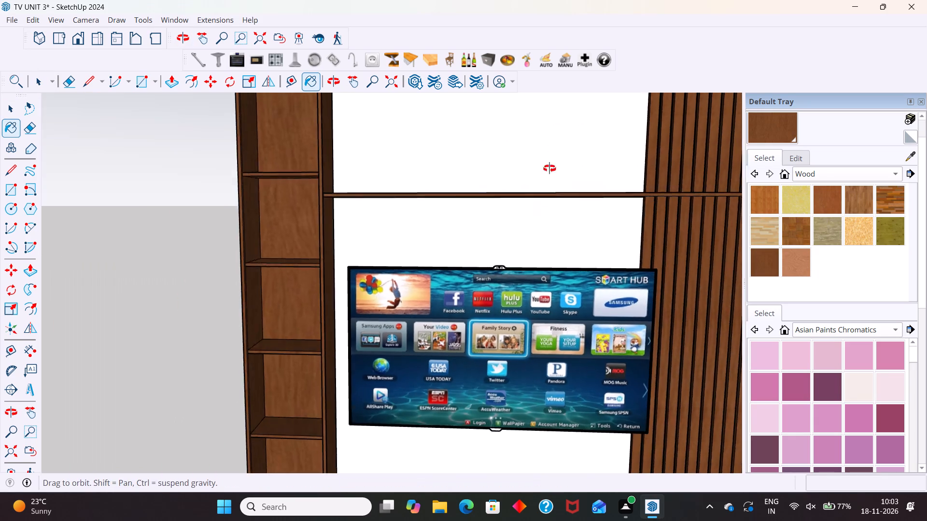
{"action": "middle_click_drag", "start_coordinate": [549, 168], "coordinate": [577, 66]}
{"action": "left_click", "coordinate": [558, 209]}
{"action": "scroll", "coordinate": [535, 191], "scroll_direction": "down", "scroll_amount": 6}
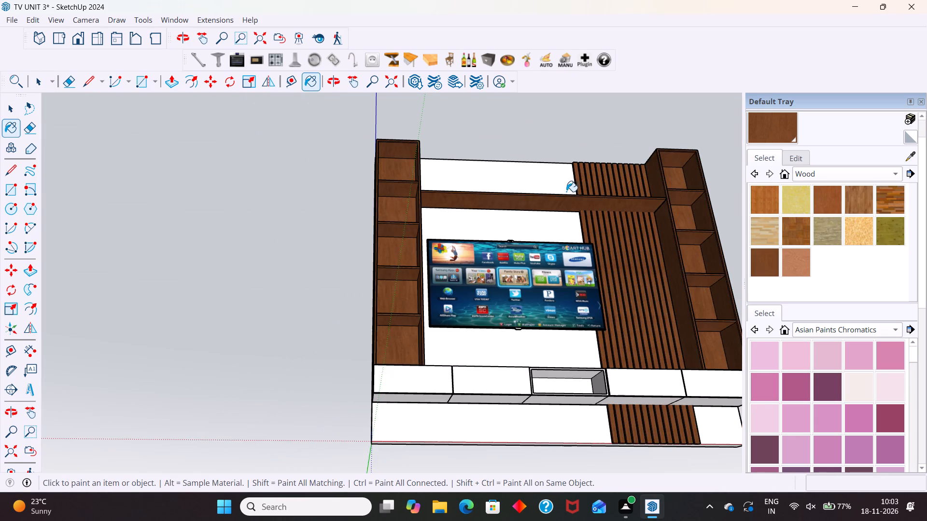
{"action": "middle_click_drag", "start_coordinate": [567, 191], "coordinate": [320, 328]}
{"action": "scroll", "coordinate": [505, 175], "scroll_direction": "down", "scroll_amount": 7}
{"action": "key", "text": "space"}
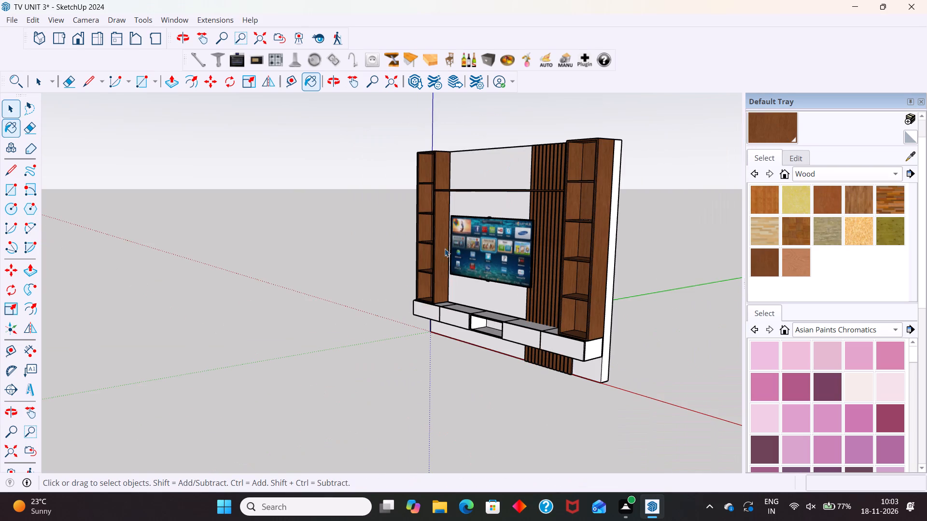
{"action": "left_click", "coordinate": [302, 330]}
Cut the end drawer front below the slat-side column out of the base group and paste it in place outside the group.
{"action": "middle_click_drag", "start_coordinate": [398, 345], "coordinate": [613, 349]}
{"action": "scroll", "coordinate": [449, 304], "scroll_direction": "up", "scroll_amount": 4}
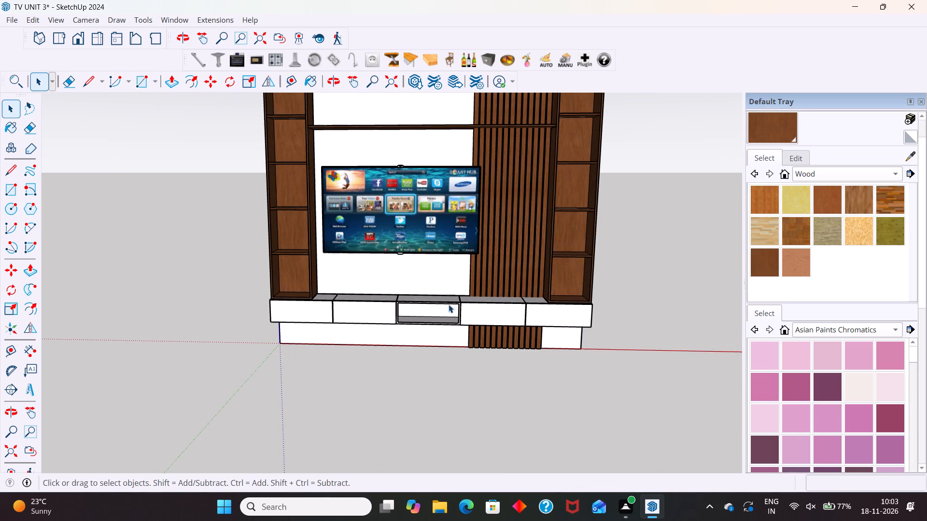
{"action": "middle_click_drag", "start_coordinate": [448, 295], "coordinate": [467, 273]}
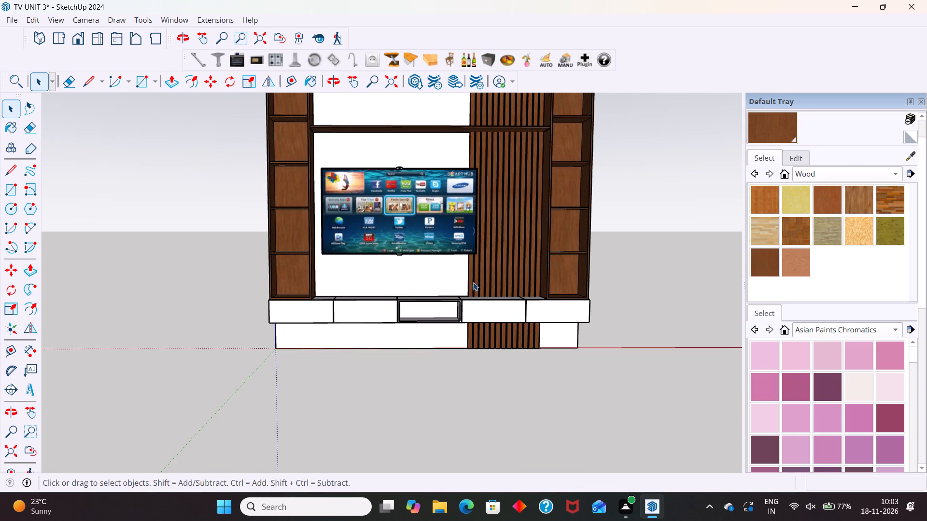
{"action": "scroll", "coordinate": [473, 284], "scroll_direction": "up", "scroll_amount": 5}
{"action": "left_click", "coordinate": [633, 338]}
{"action": "middle_click_drag", "start_coordinate": [715, 338], "coordinate": [591, 367]}
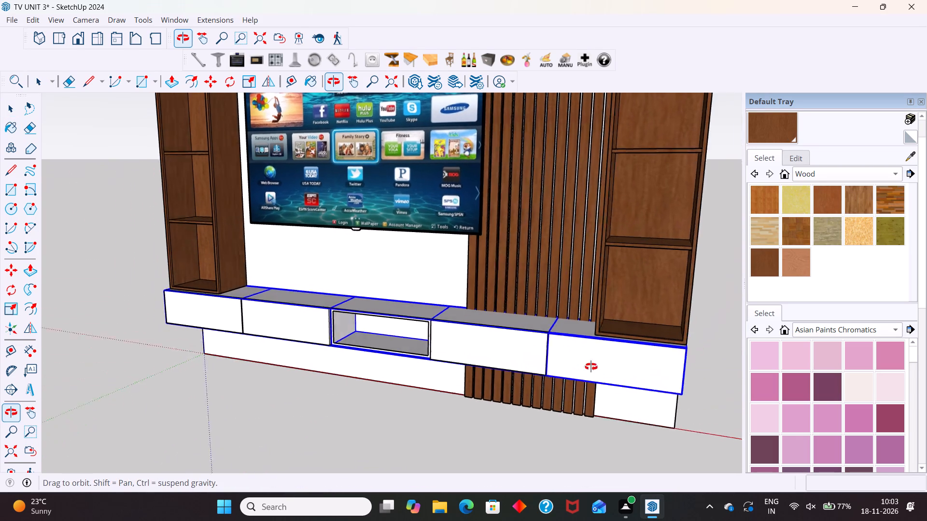
{"action": "middle_click_drag", "start_coordinate": [591, 367], "coordinate": [580, 367]}
{"action": "double_click", "coordinate": [650, 382]}
{"action": "left_click", "coordinate": [662, 390]}
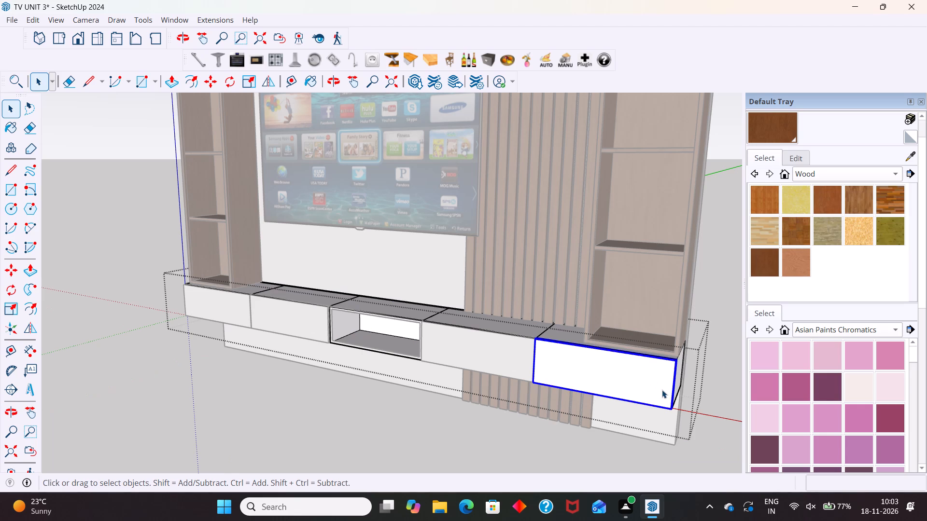
{"action": "key", "text": "ctrl+x"}
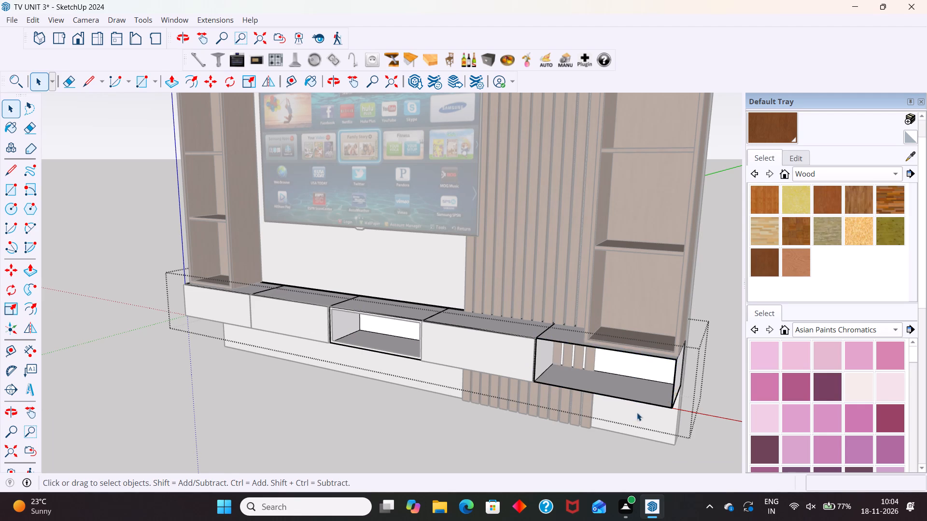
{"action": "left_click", "coordinate": [497, 430]}
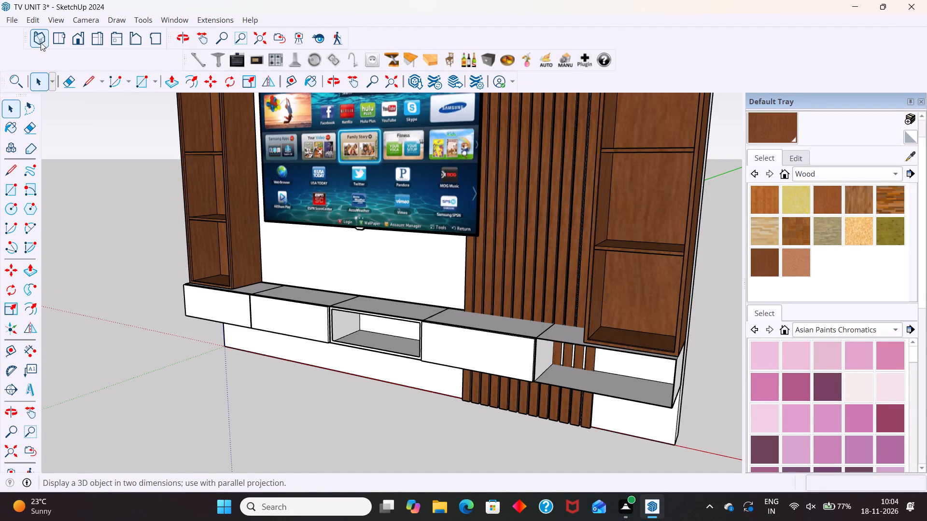
{"action": "left_click", "coordinate": [51, 16]}
{"action": "left_click", "coordinate": [26, 22]}
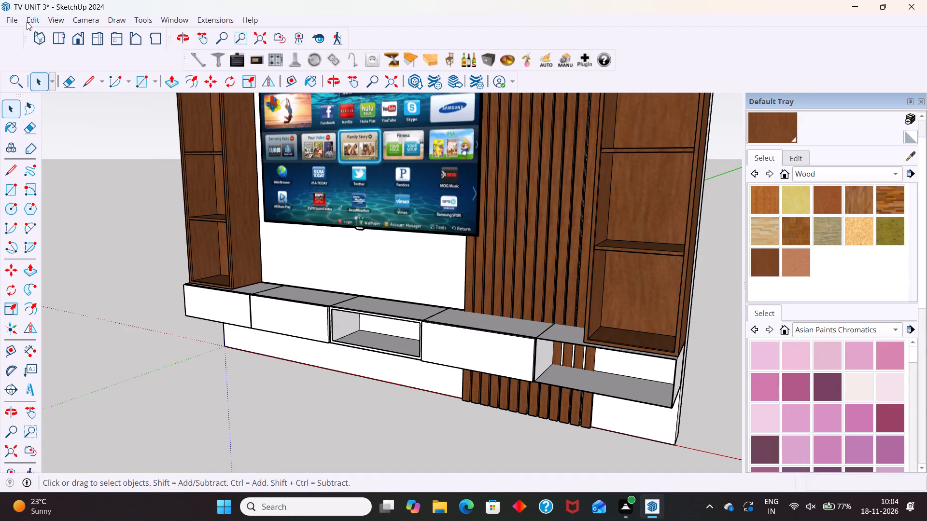
{"action": "left_click", "coordinate": [27, 22]}
{"action": "left_click", "coordinate": [61, 112]}
{"action": "left_click", "coordinate": [318, 413]}
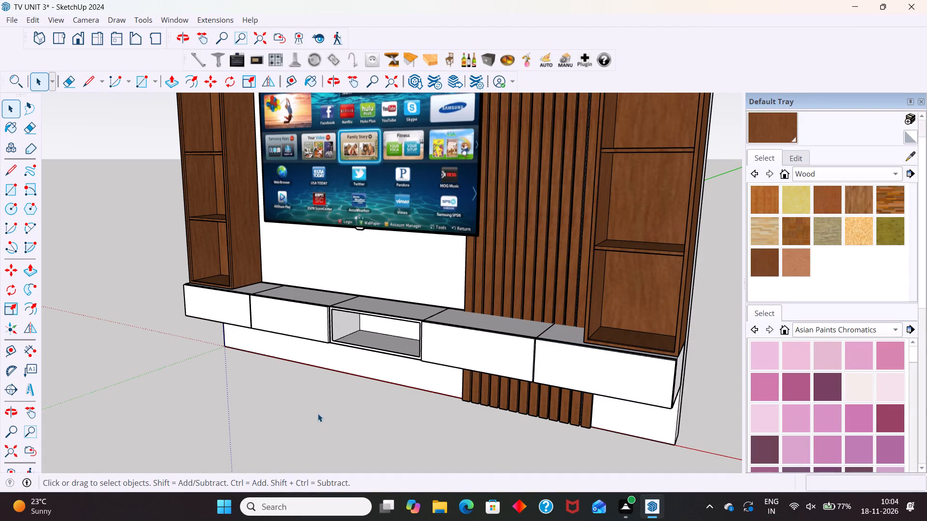
Paint the base cabinet group with the dark brown wood material, leaving the separate drawer fronts unpainted.
{"action": "left_click", "coordinate": [482, 349]}
{"action": "left_click", "coordinate": [506, 319]}
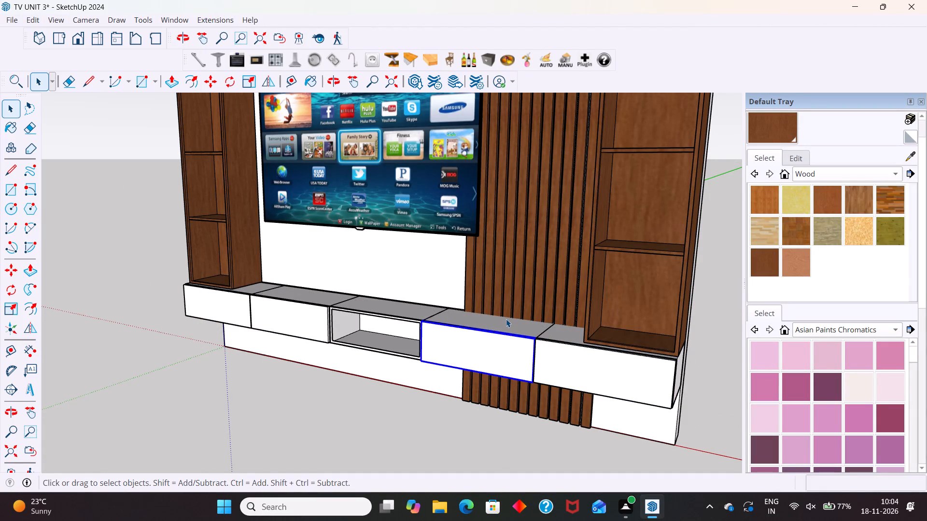
{"action": "middle_click_drag", "start_coordinate": [493, 283], "coordinate": [497, 382]}
{"action": "left_click", "coordinate": [495, 340]}
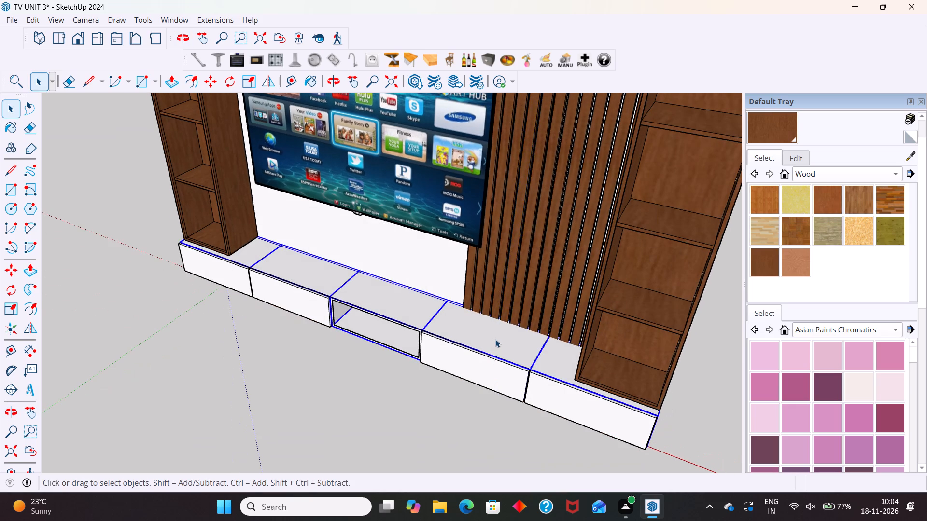
{"action": "left_click", "coordinate": [765, 264]}
{"action": "left_click", "coordinate": [466, 323]}
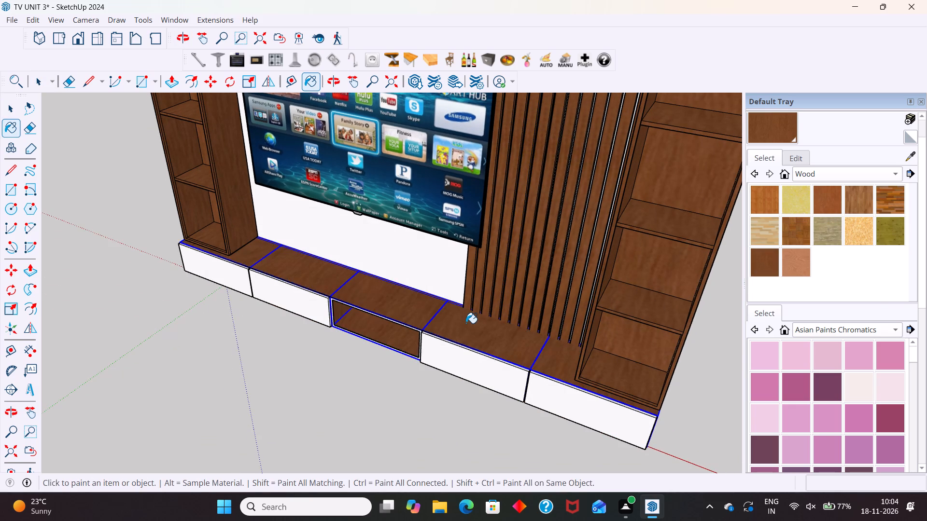
{"action": "key", "text": "space"}
{"action": "scroll", "coordinate": [466, 323], "scroll_direction": "down", "scroll_amount": 7}
{"action": "left_click", "coordinate": [452, 389]}
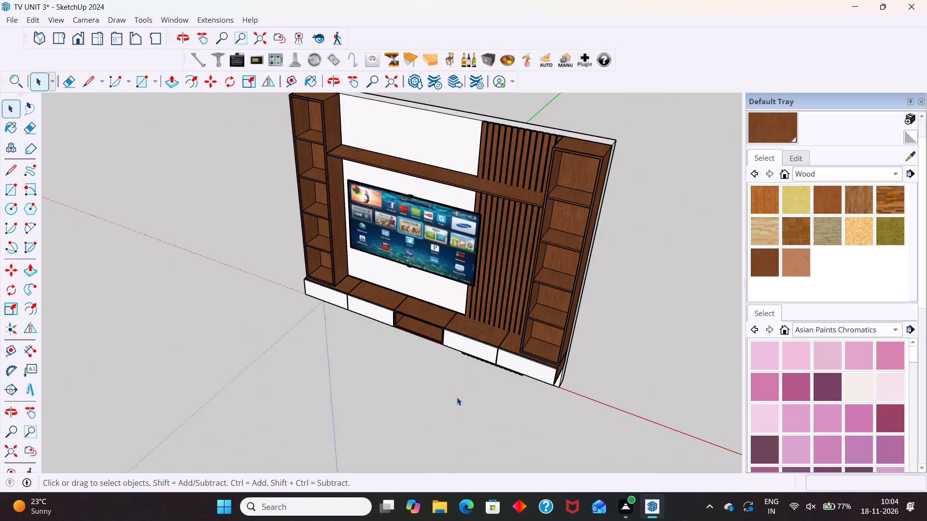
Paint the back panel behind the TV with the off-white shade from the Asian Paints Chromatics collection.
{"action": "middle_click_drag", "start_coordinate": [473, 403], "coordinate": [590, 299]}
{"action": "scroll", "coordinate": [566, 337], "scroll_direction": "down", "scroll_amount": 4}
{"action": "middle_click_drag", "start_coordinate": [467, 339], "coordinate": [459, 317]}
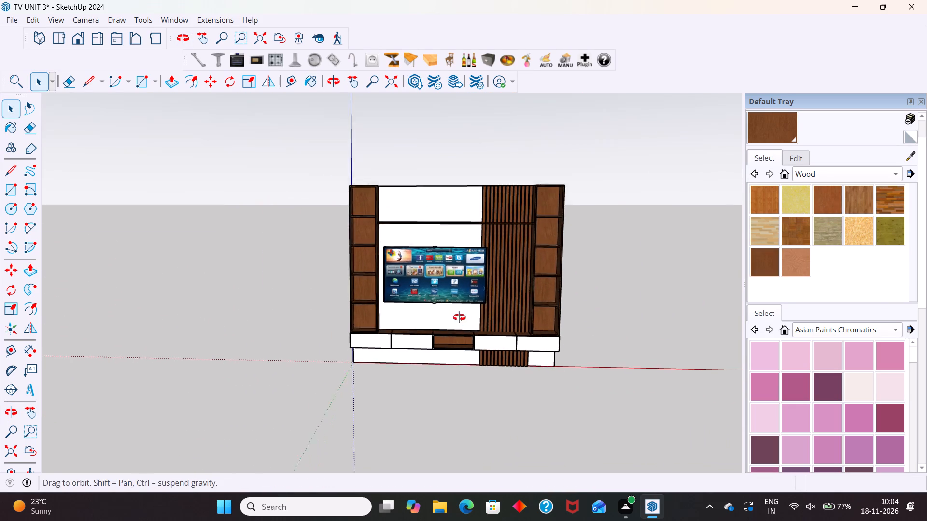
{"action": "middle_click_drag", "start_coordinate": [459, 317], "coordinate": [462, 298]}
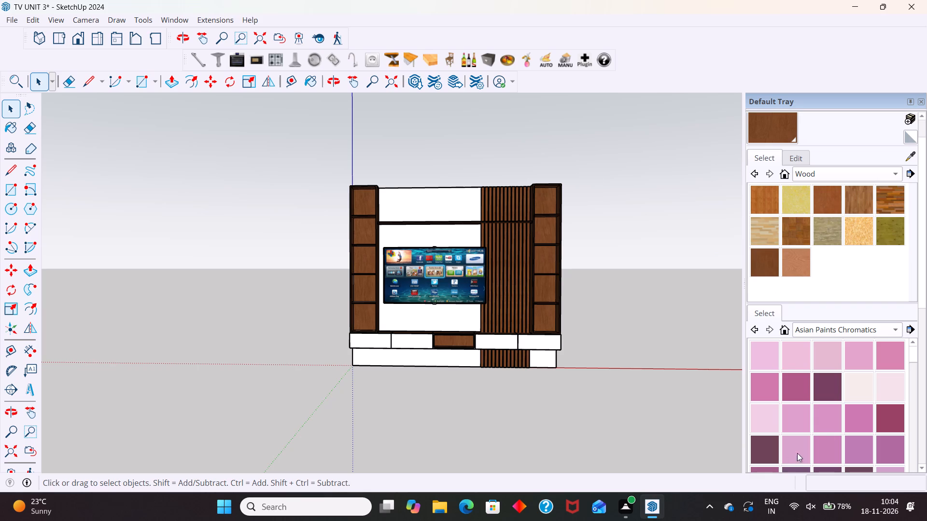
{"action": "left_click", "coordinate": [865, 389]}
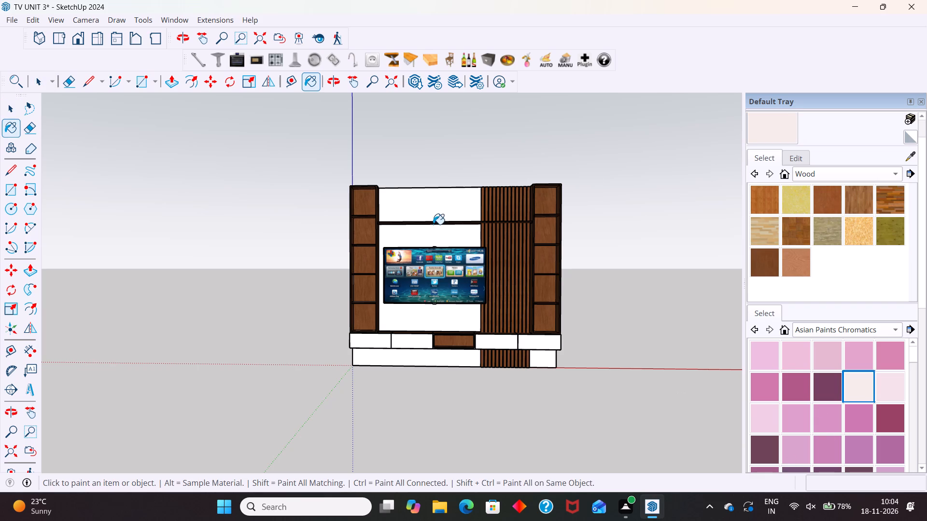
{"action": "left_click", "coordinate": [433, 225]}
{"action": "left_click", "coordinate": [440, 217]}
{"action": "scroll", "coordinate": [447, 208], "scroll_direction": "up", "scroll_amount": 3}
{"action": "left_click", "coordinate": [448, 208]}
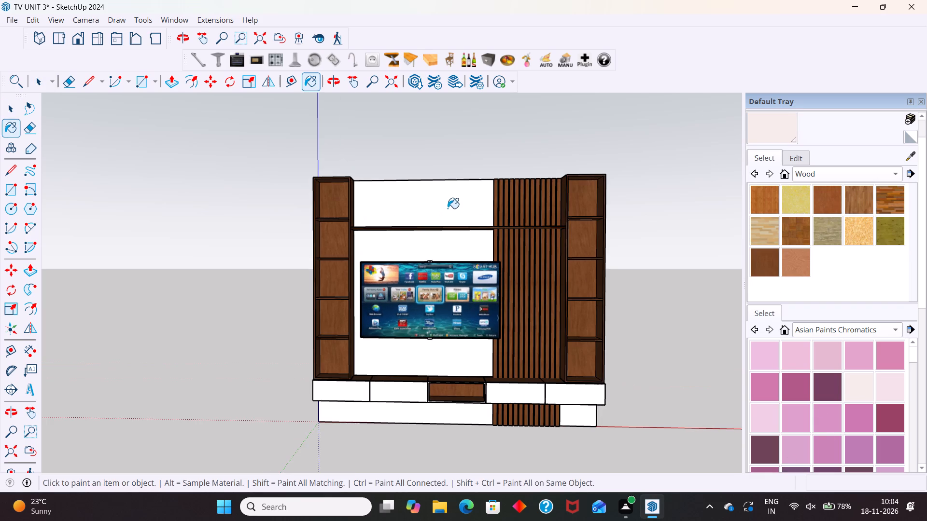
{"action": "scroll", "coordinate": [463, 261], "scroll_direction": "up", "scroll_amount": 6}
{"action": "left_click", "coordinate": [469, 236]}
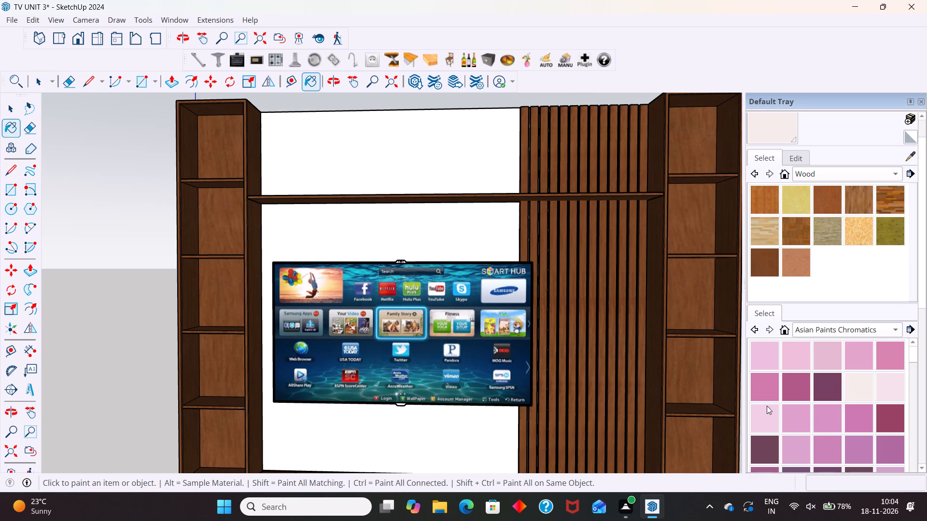
Paint the back panel behind the TV with a light pink shade from the Asian Paints Chromatics collection.
{"action": "left_click", "coordinate": [764, 415]}
{"action": "left_click", "coordinate": [459, 240]}
{"action": "scroll", "coordinate": [481, 199], "scroll_direction": "down", "scroll_amount": 5}
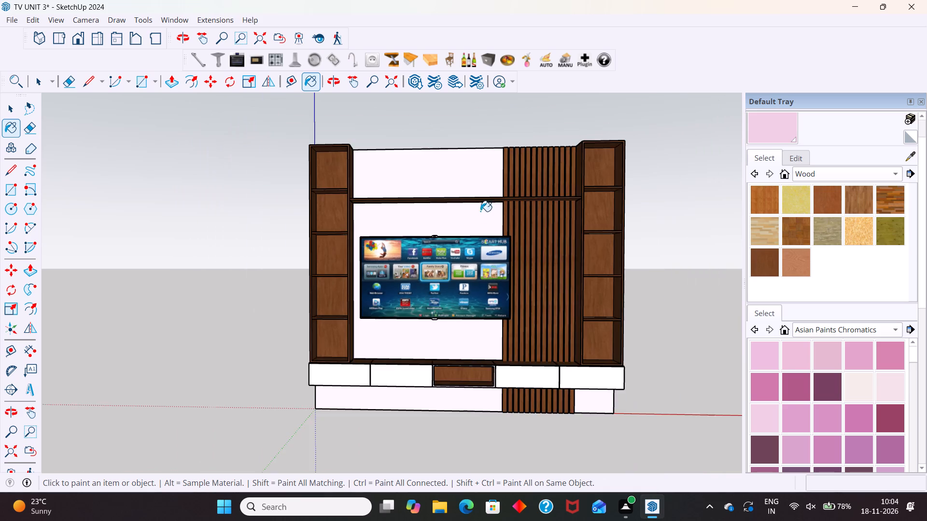
{"action": "scroll", "coordinate": [480, 211], "scroll_direction": "down", "scroll_amount": 2}
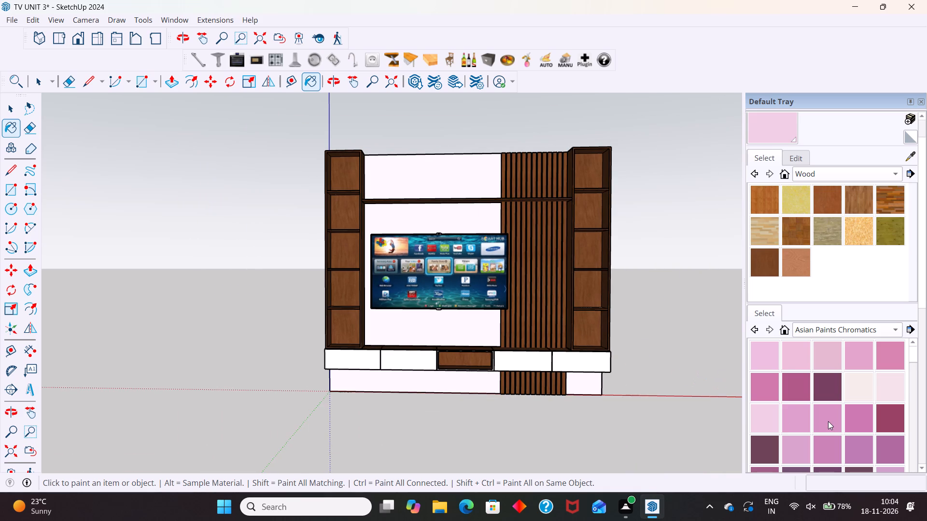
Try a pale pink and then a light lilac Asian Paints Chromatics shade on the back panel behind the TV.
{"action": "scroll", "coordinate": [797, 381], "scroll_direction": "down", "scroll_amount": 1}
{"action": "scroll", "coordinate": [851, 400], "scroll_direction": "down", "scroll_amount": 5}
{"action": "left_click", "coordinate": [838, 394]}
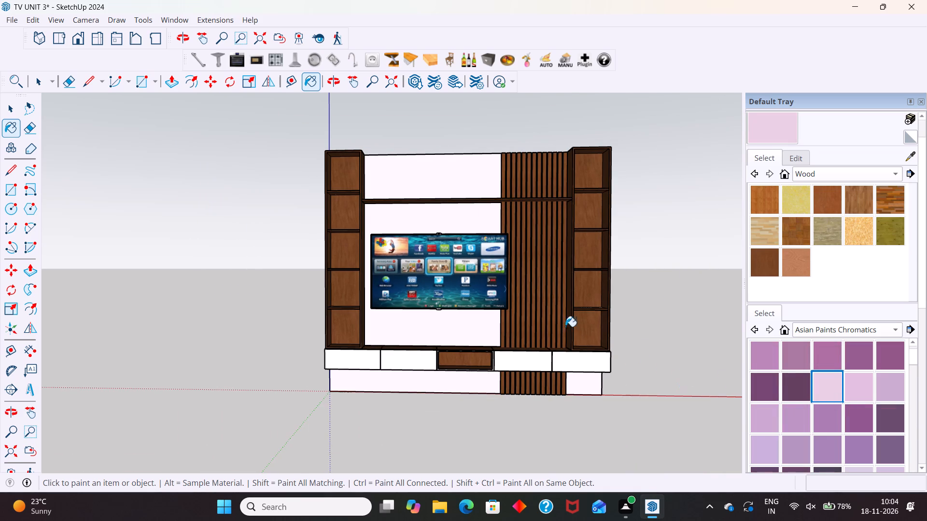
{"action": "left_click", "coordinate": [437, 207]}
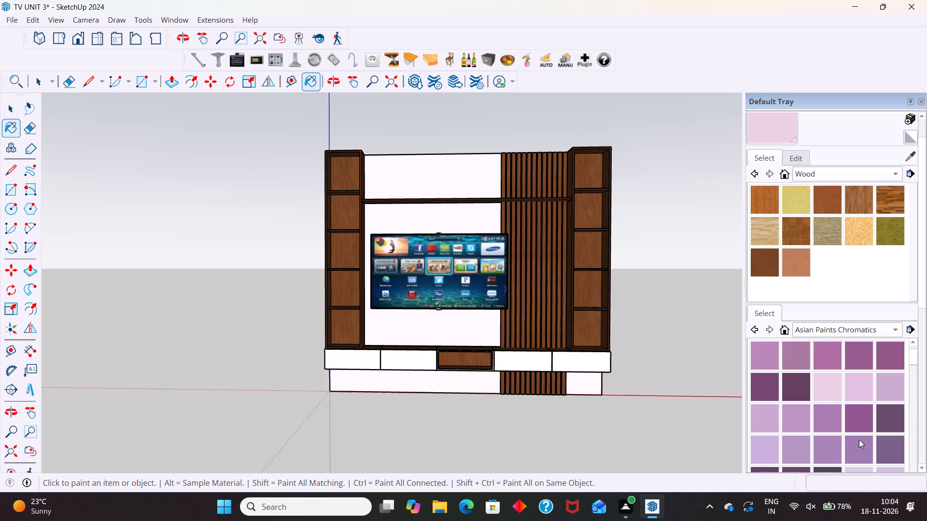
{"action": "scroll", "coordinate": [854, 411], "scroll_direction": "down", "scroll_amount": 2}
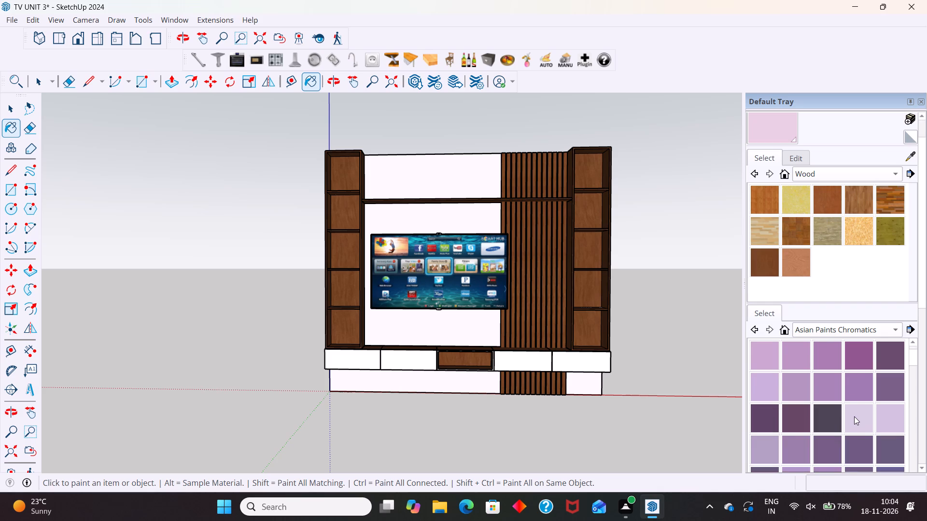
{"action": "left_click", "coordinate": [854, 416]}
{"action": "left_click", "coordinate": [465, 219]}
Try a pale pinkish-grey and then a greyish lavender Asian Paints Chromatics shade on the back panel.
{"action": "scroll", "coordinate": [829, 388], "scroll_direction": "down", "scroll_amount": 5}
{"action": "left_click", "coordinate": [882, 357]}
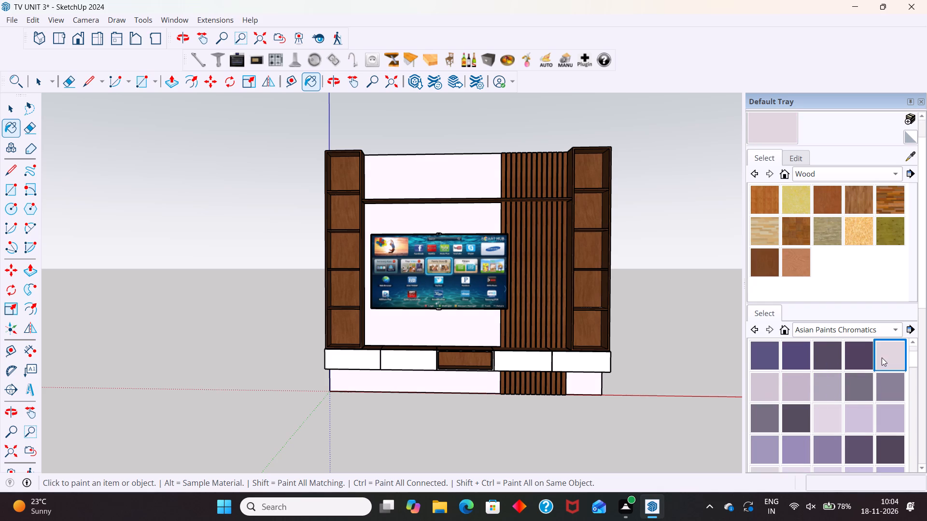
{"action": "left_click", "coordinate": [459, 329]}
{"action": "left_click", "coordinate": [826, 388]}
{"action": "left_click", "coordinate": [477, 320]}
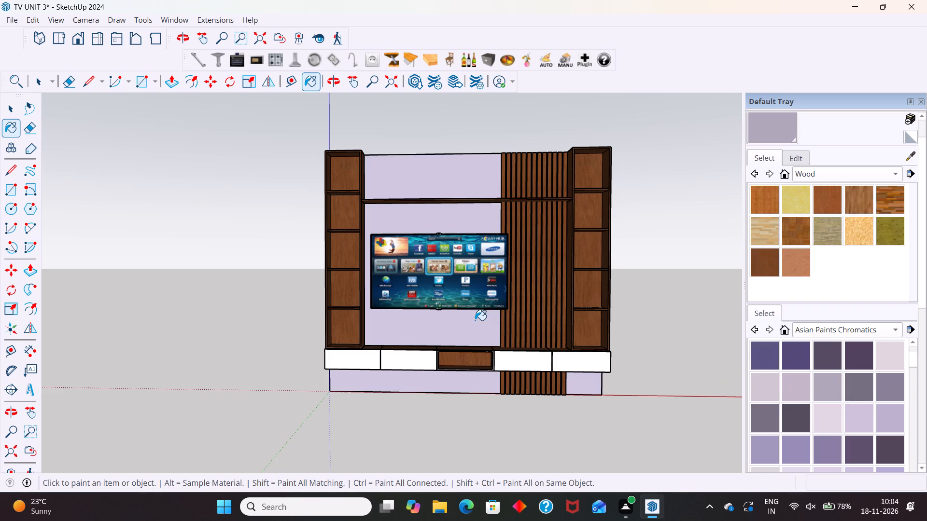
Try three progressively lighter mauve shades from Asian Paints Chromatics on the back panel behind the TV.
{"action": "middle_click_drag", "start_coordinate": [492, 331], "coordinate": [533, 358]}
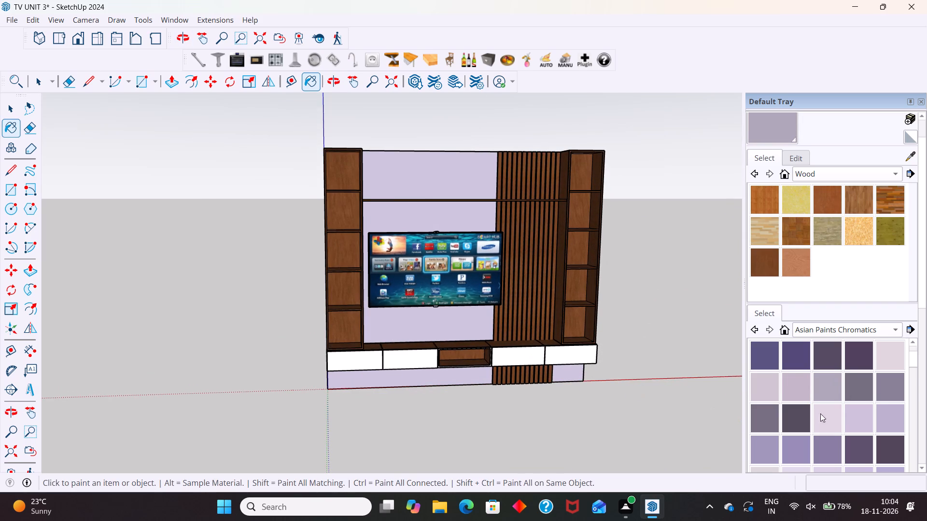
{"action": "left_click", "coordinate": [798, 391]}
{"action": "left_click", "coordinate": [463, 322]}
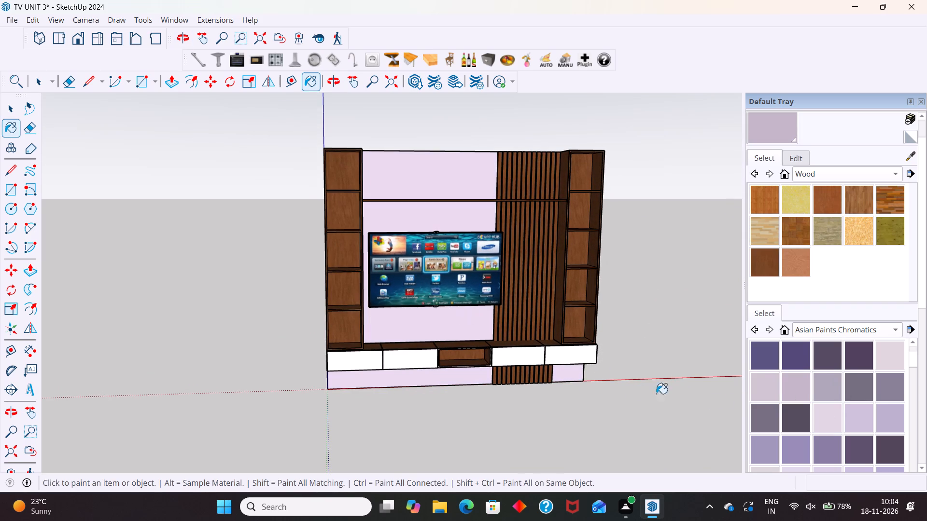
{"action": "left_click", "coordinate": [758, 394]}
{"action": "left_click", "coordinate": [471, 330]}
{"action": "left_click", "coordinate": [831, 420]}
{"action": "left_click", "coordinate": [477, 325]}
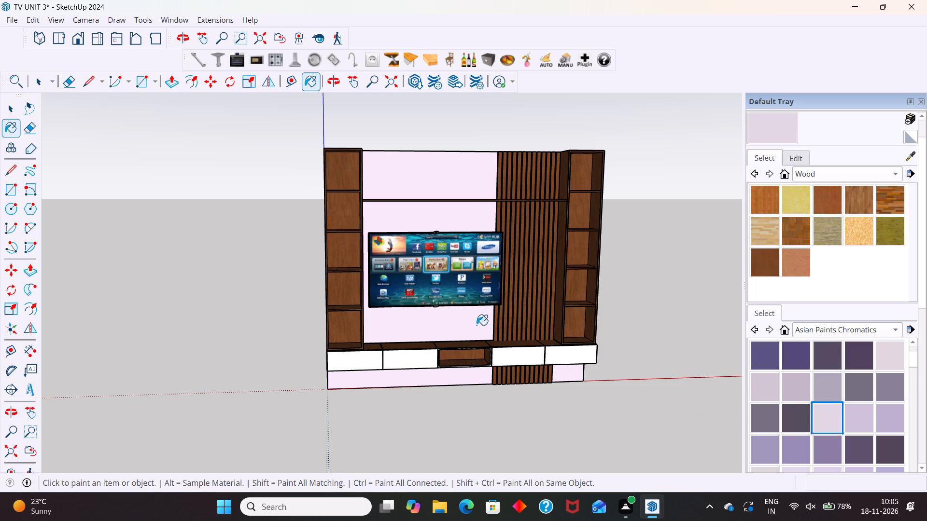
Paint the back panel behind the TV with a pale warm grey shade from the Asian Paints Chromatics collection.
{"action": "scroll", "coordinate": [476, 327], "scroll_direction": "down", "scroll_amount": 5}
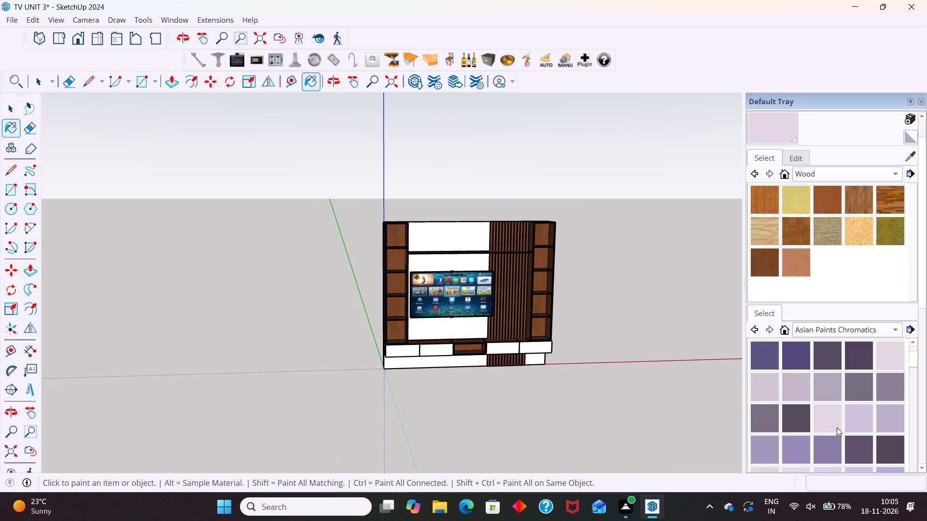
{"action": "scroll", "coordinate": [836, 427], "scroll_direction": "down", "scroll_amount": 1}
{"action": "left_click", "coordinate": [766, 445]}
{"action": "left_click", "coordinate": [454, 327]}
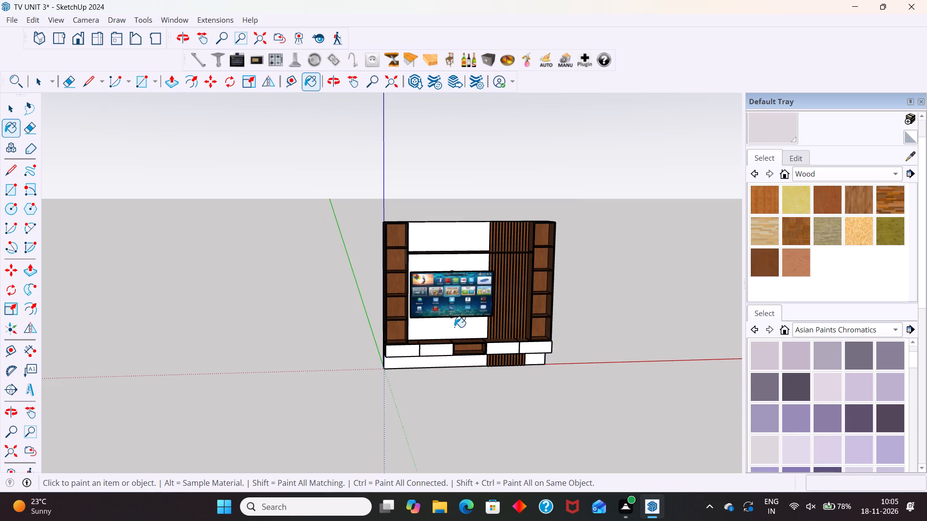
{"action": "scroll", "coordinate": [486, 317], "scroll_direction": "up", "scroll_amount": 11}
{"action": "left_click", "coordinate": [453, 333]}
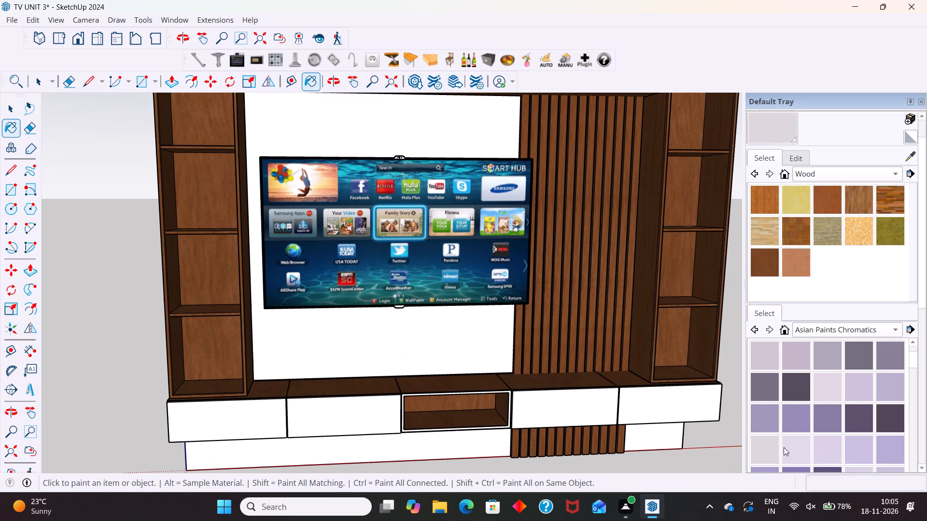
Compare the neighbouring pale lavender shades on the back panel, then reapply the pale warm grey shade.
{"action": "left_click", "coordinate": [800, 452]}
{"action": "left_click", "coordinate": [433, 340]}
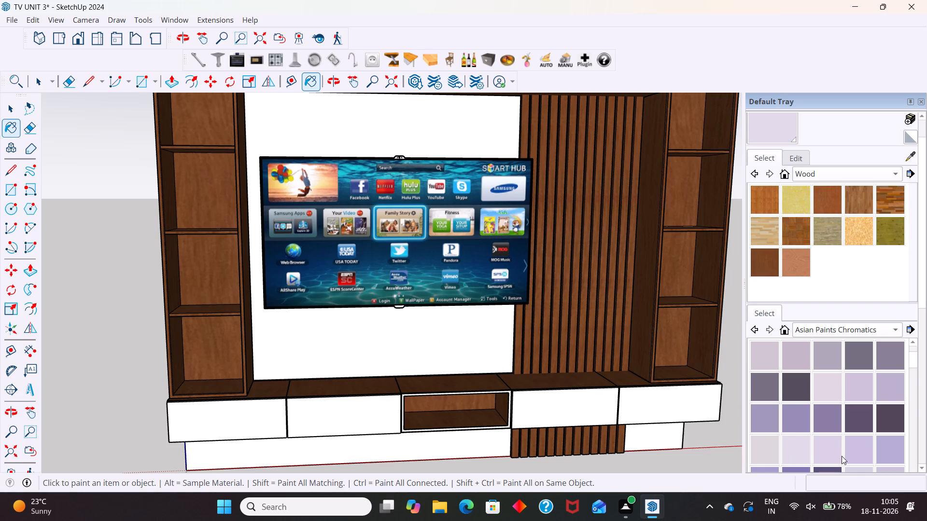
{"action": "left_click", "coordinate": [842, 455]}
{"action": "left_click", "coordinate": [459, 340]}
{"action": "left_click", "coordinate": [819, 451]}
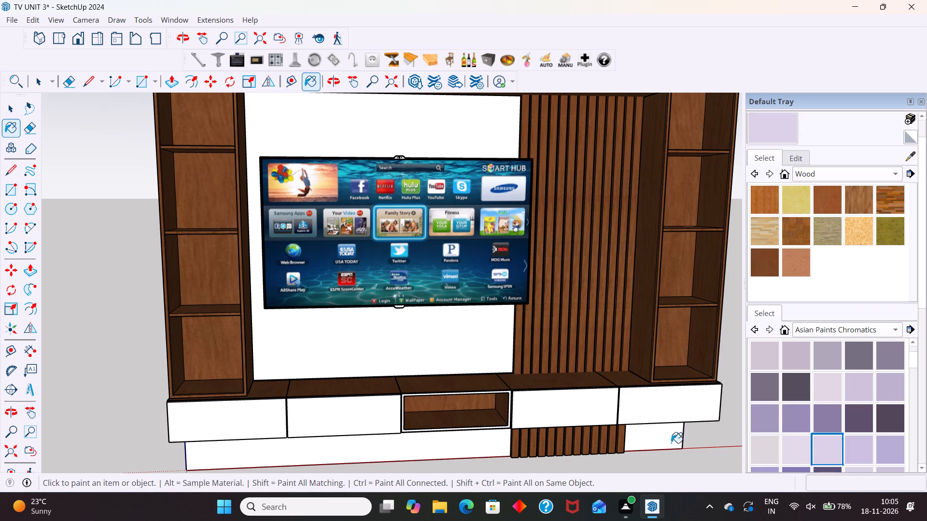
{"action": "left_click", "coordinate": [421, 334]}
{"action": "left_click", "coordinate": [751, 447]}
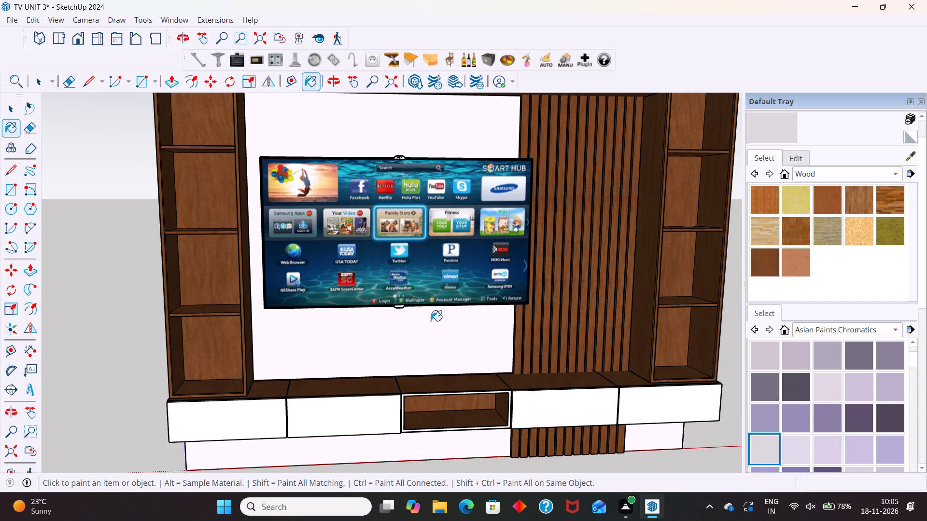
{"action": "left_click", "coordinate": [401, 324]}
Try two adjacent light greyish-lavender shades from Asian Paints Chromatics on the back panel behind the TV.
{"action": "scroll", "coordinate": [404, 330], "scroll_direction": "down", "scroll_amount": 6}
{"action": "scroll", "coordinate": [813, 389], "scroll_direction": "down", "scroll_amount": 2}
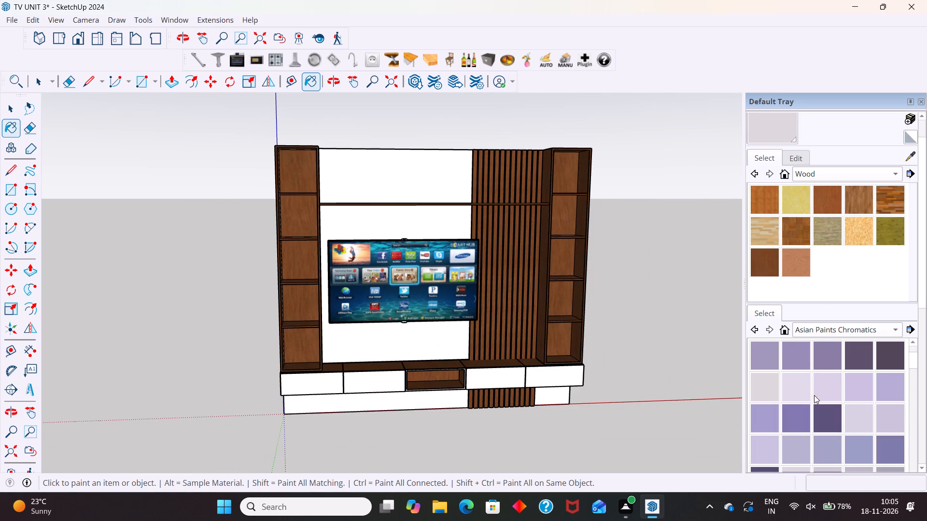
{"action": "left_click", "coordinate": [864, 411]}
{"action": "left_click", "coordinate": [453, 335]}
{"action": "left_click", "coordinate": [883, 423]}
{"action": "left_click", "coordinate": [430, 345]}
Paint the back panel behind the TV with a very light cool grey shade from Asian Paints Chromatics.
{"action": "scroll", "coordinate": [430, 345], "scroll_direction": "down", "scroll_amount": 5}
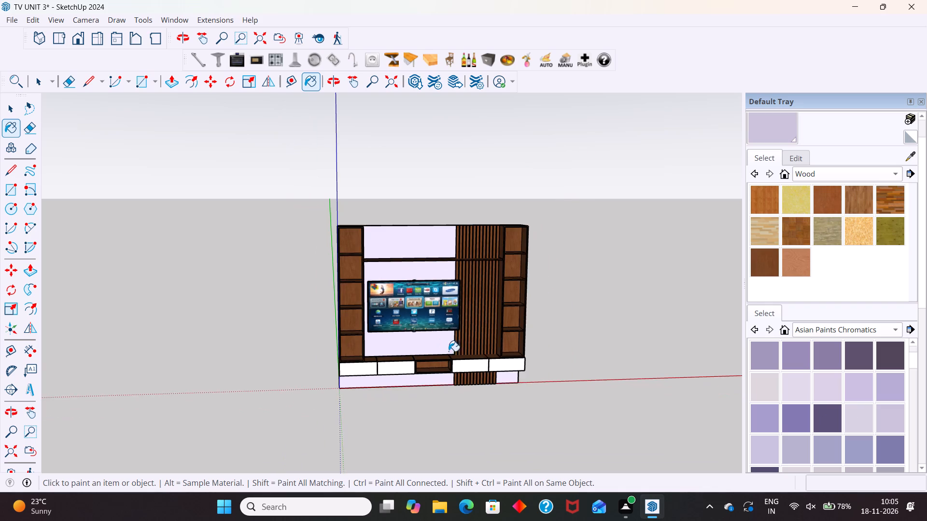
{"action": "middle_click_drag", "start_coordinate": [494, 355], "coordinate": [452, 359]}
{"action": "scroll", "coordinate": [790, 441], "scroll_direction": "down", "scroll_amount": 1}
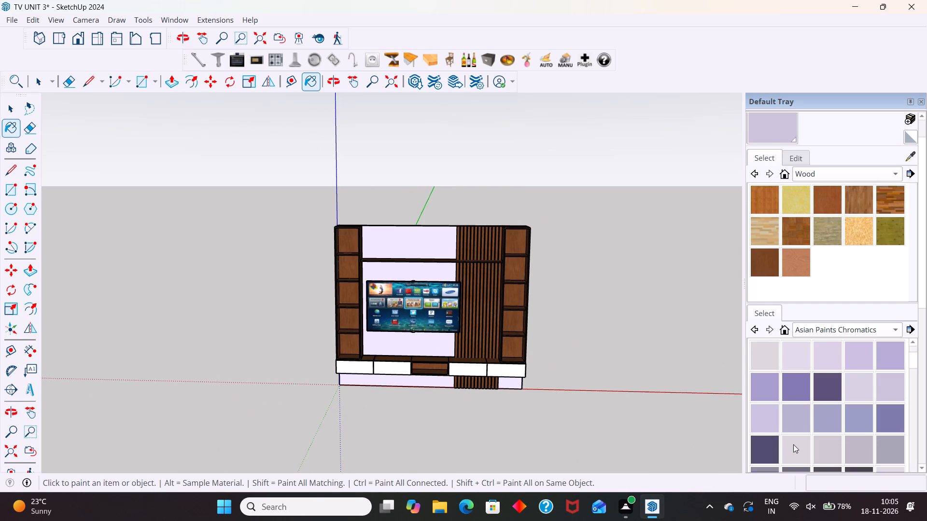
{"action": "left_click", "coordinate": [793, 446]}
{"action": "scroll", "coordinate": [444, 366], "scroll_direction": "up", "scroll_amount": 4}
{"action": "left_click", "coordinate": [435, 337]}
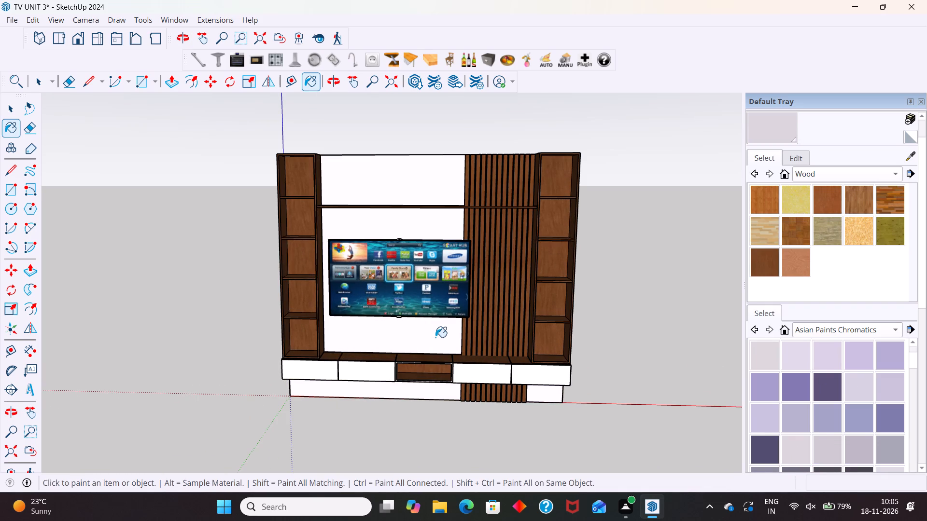
Paint the back panel with the slightly darker light grey-mauve Asian Paints Chromatics shade and review the whole unit.
{"action": "scroll", "coordinate": [827, 449], "scroll_direction": "down", "scroll_amount": 1}
{"action": "left_click", "coordinate": [824, 423]}
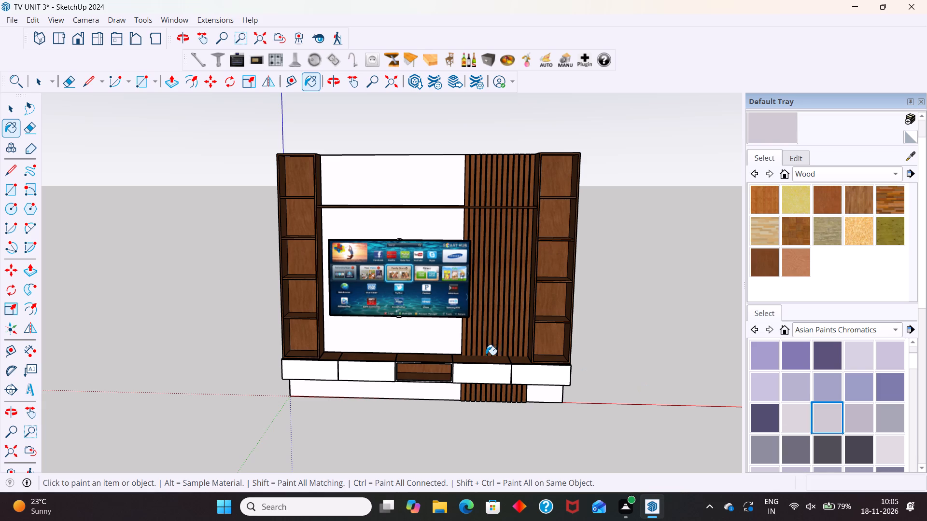
{"action": "left_click", "coordinate": [433, 342]}
{"action": "key", "text": "space"}
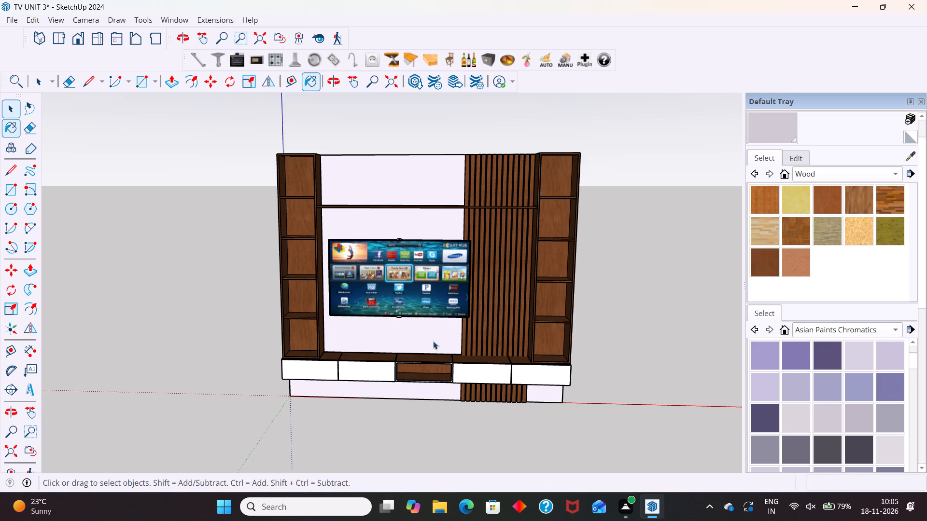
{"action": "scroll", "coordinate": [448, 321], "scroll_direction": "down", "scroll_amount": 6}
{"action": "middle_click_drag", "start_coordinate": [469, 342], "coordinate": [489, 339]}
{"action": "scroll", "coordinate": [539, 259], "scroll_direction": "up", "scroll_amount": 2}
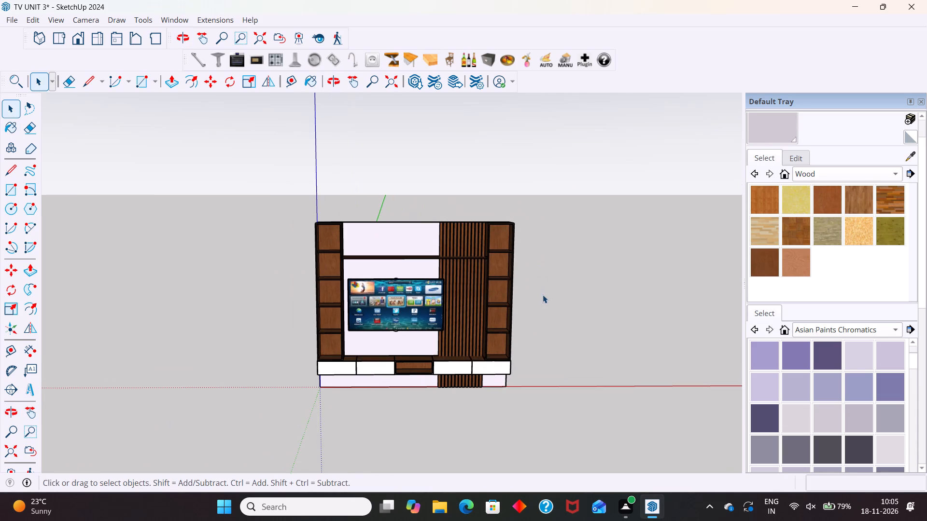
{"action": "middle_click_drag", "start_coordinate": [524, 309], "coordinate": [502, 319]}
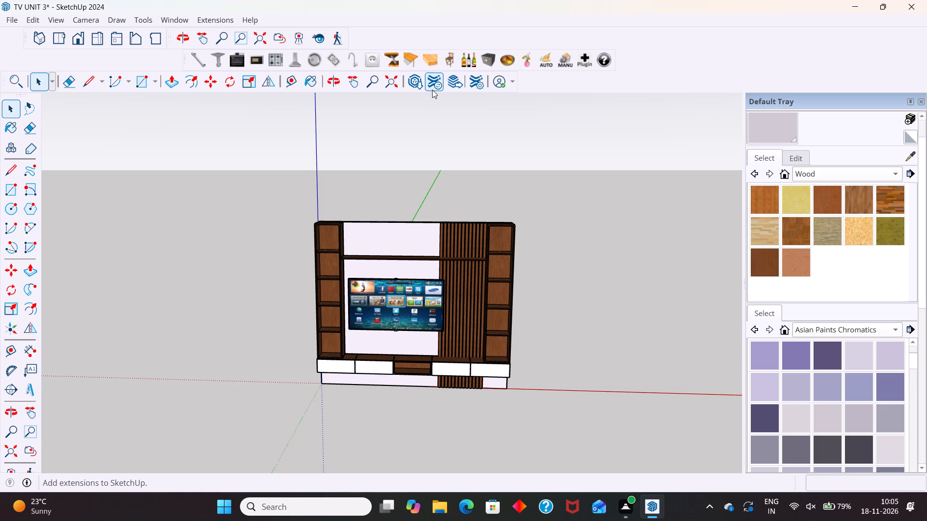
Open the 3D Warehouse and clear the previous search term.
{"action": "left_click", "coordinate": [419, 85]}
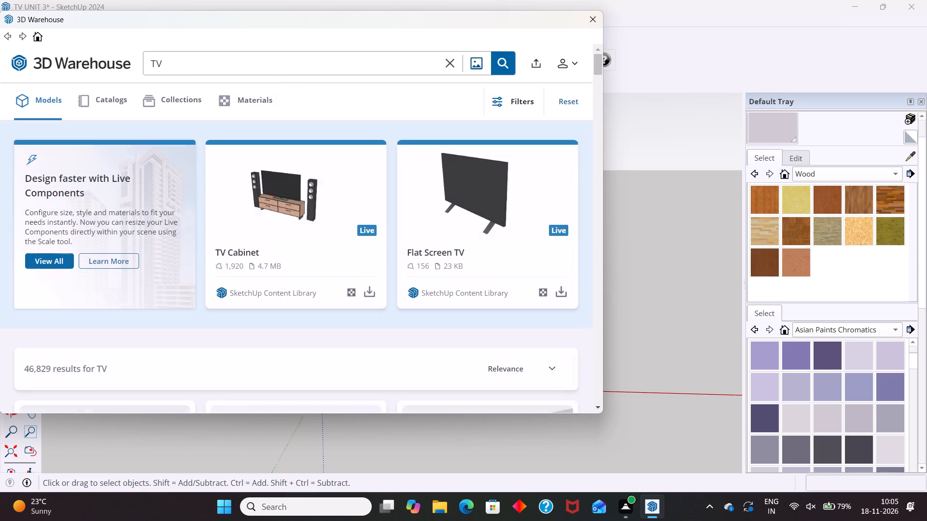
{"action": "left_click", "coordinate": [178, 67]}
{"action": "key", "text": "BackSpace"}
{"action": "key", "text": "BackSpace"}
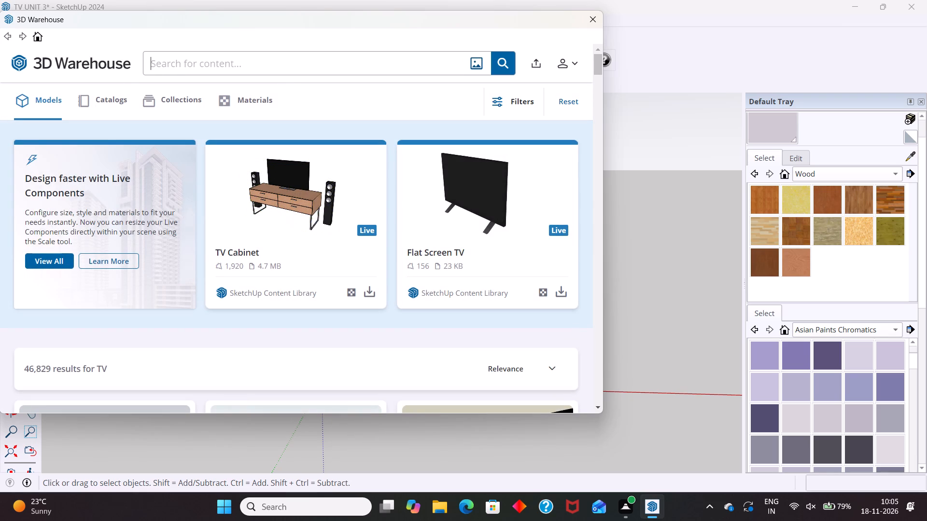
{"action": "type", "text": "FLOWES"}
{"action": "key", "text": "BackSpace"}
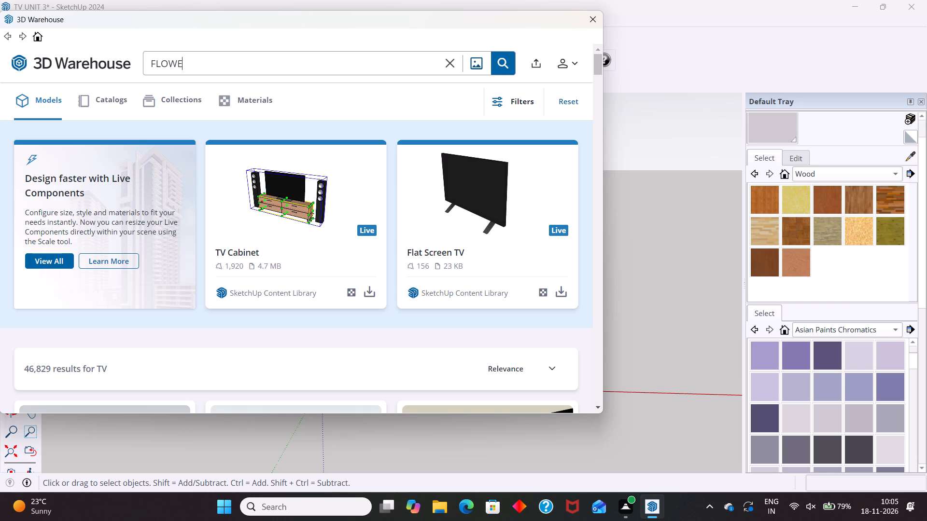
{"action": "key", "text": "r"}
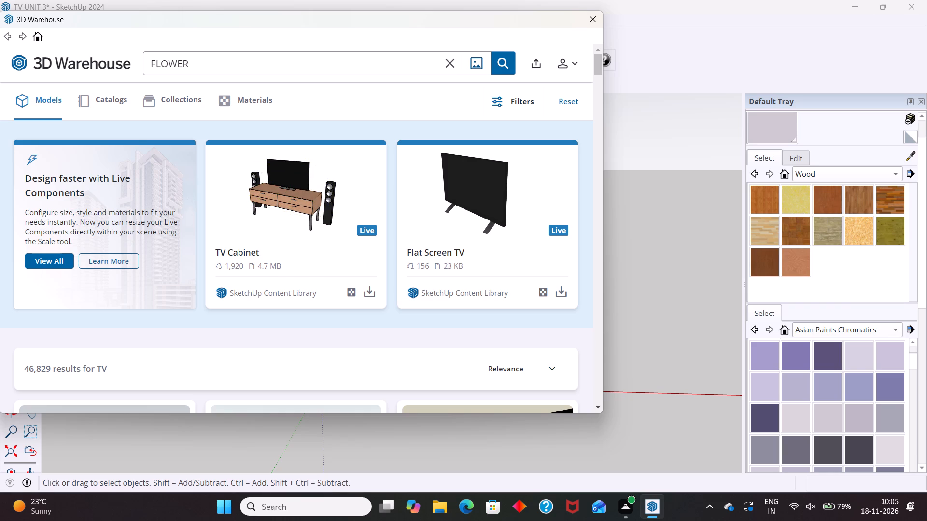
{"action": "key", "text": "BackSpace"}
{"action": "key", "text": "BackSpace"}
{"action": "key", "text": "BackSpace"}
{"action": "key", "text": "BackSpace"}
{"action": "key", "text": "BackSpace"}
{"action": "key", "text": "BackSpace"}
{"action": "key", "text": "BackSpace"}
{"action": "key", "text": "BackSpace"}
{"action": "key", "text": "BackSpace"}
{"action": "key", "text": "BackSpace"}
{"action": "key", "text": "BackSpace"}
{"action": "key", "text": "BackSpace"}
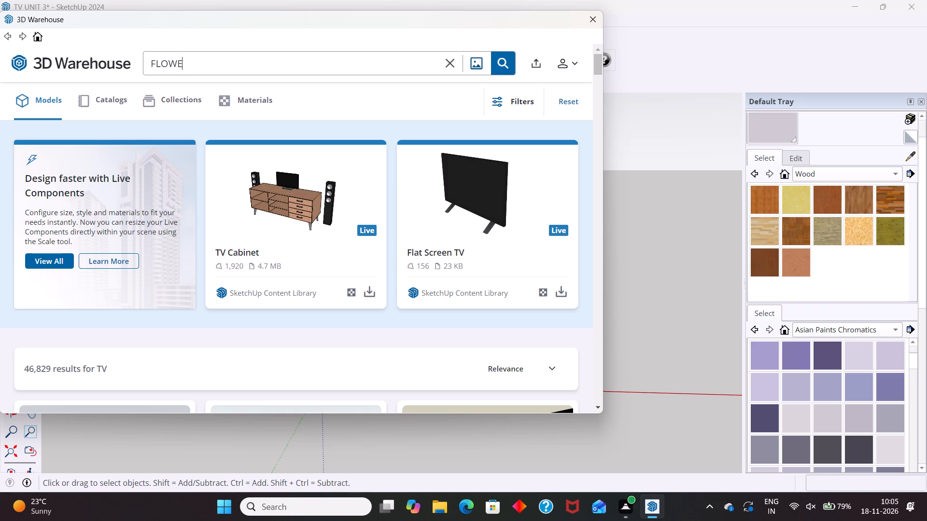
Search the 3D Warehouse for TREE.
{"action": "type", "text": "TRE"}
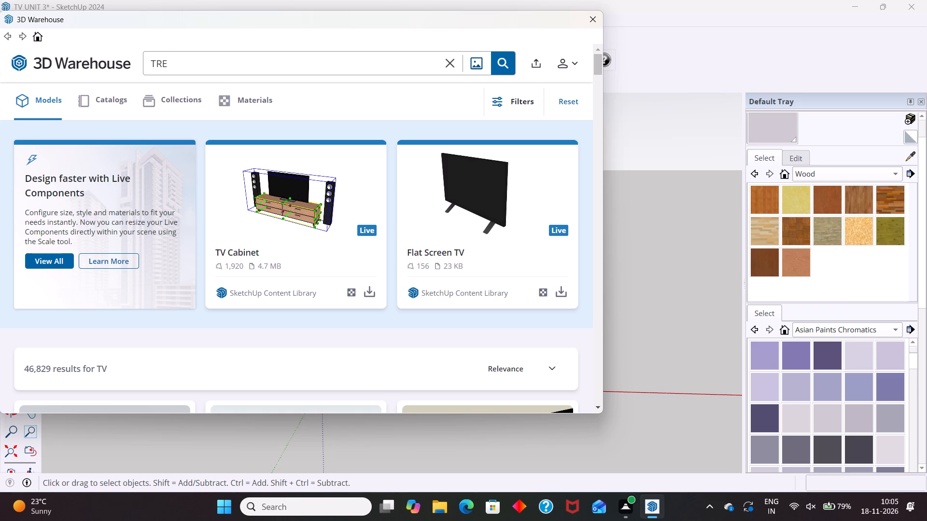
{"action": "key", "text": "e"}
{"action": "key", "text": "Return"}
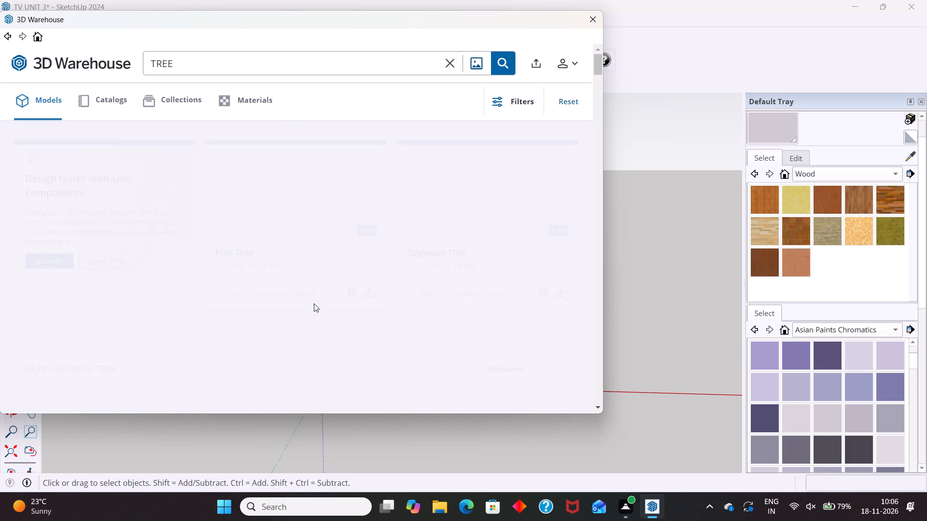
Browse the tree search results for a suitable decorative tree or potted plant, and close the 3D Warehouse.
{"action": "scroll", "coordinate": [375, 261], "scroll_direction": "down", "scroll_amount": 3}
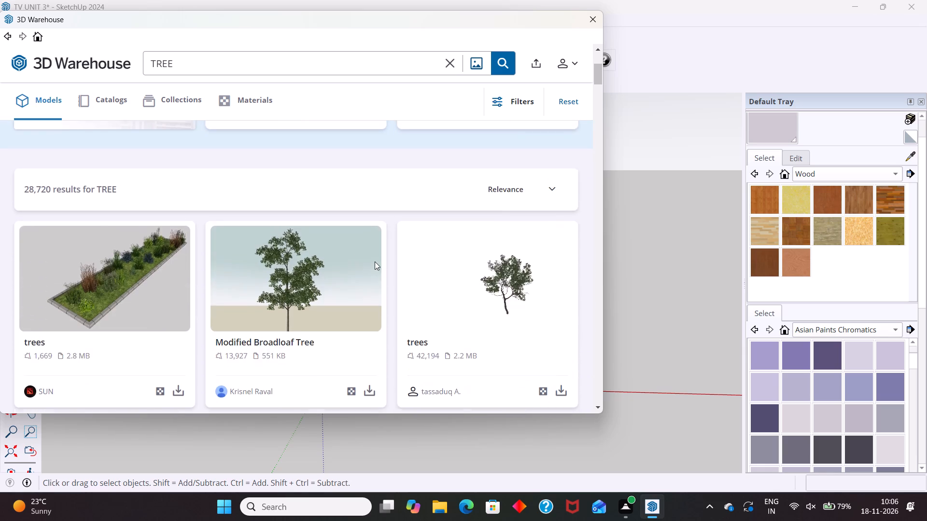
{"action": "scroll", "coordinate": [375, 261], "scroll_direction": "down", "scroll_amount": 9}
{"action": "scroll", "coordinate": [373, 270], "scroll_direction": "up", "scroll_amount": 1}
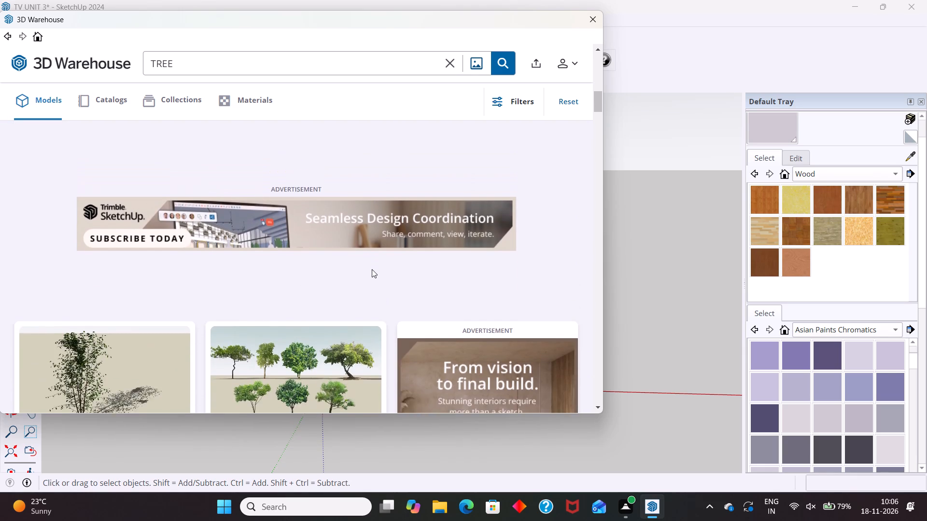
{"action": "scroll", "coordinate": [372, 268], "scroll_direction": "up", "scroll_amount": 5}
{"action": "scroll", "coordinate": [372, 268], "scroll_direction": "down", "scroll_amount": 11}
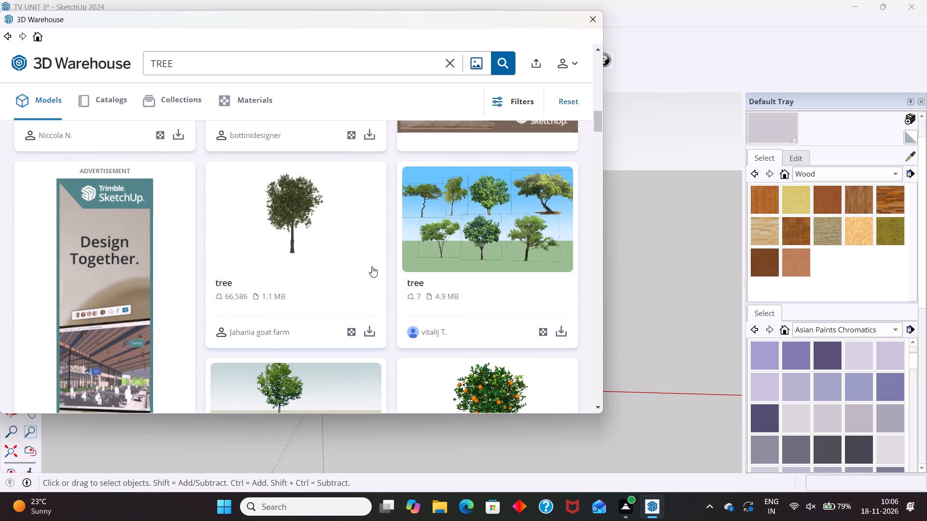
{"action": "scroll", "coordinate": [372, 266], "scroll_direction": "down", "scroll_amount": 15}
{"action": "scroll", "coordinate": [372, 265], "scroll_direction": "up", "scroll_amount": 1}
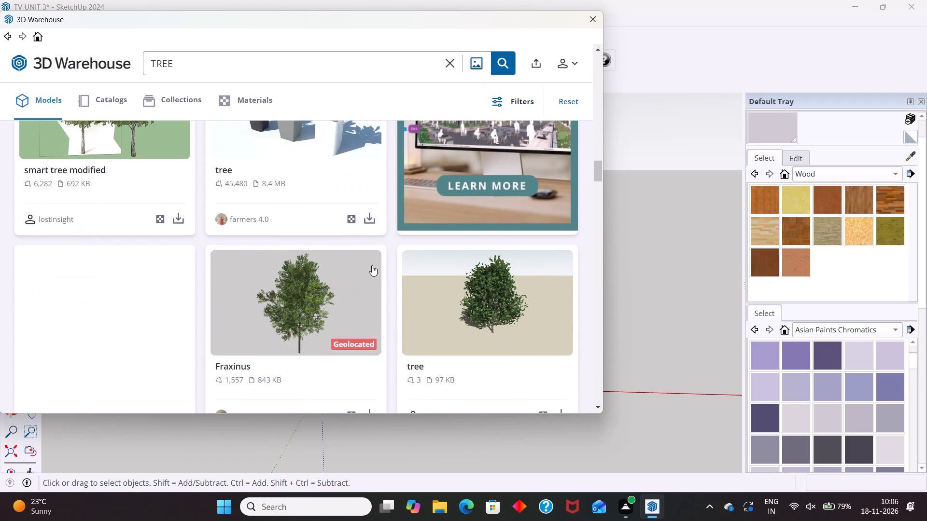
{"action": "scroll", "coordinate": [372, 265], "scroll_direction": "up", "scroll_amount": 1}
{"action": "scroll", "coordinate": [372, 265], "scroll_direction": "down", "scroll_amount": 7}
{"action": "scroll", "coordinate": [372, 265], "scroll_direction": "up", "scroll_amount": 7}
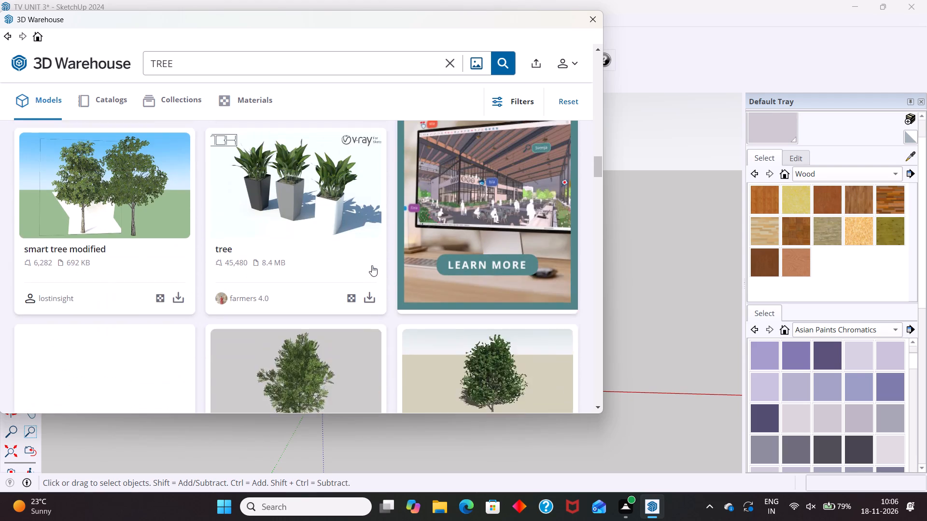
{"action": "scroll", "coordinate": [370, 266], "scroll_direction": "down", "scroll_amount": 7}
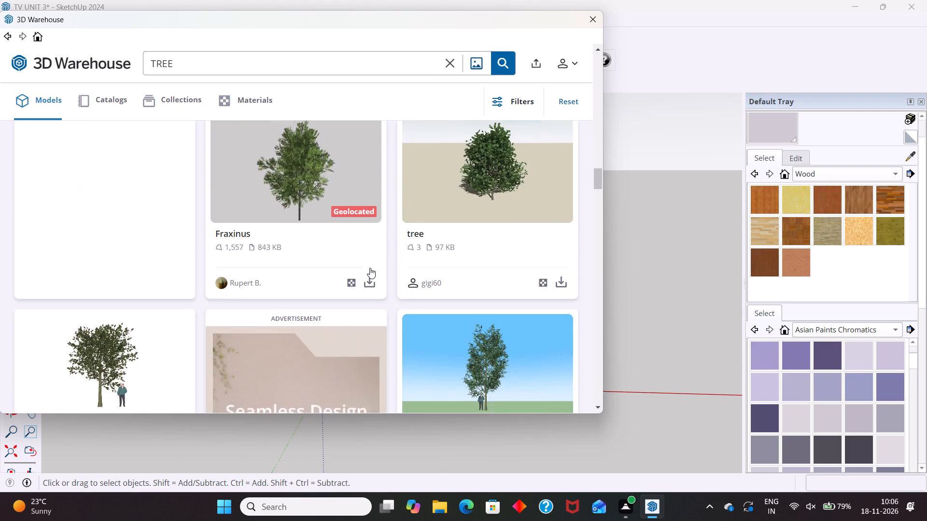
{"action": "scroll", "coordinate": [370, 268], "scroll_direction": "down", "scroll_amount": 18}
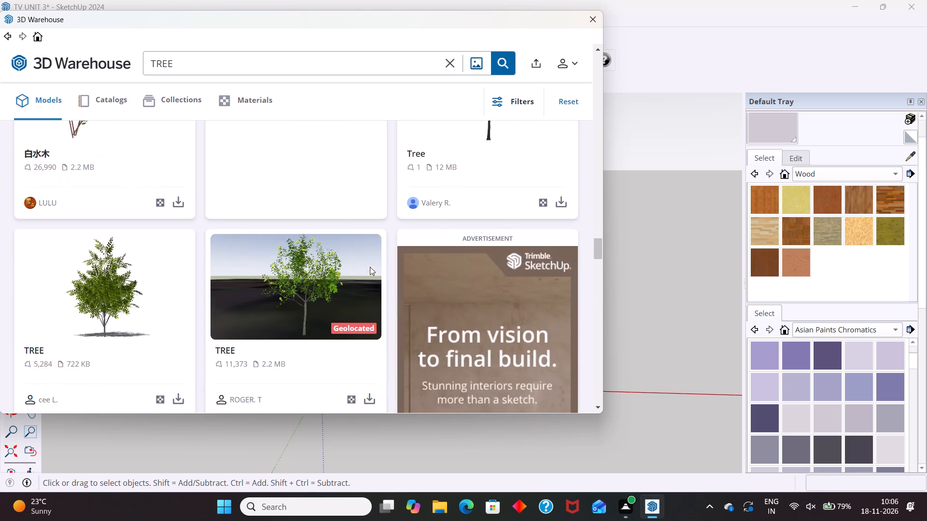
{"action": "scroll", "coordinate": [370, 266], "scroll_direction": "up", "scroll_amount": 4}
{"action": "scroll", "coordinate": [370, 266], "scroll_direction": "down", "scroll_amount": 10}
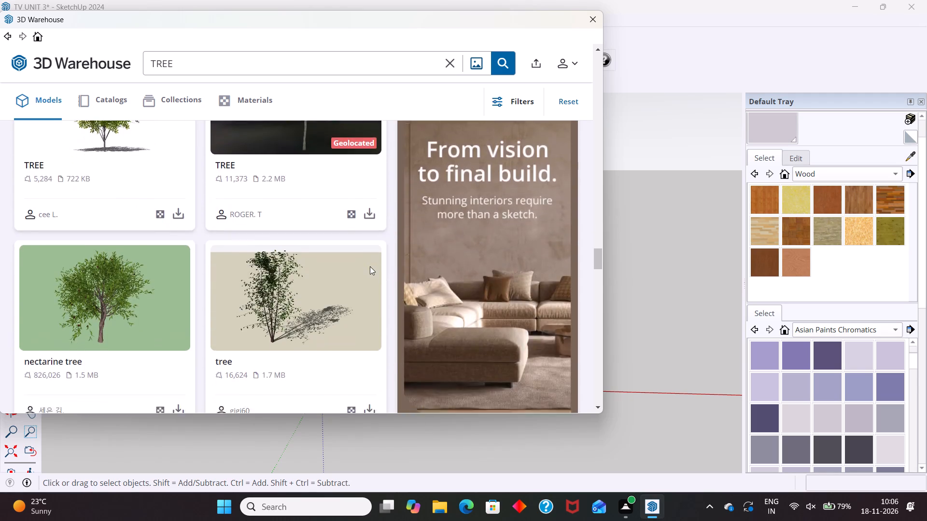
{"action": "scroll", "coordinate": [370, 266], "scroll_direction": "up", "scroll_amount": 2}
{"action": "scroll", "coordinate": [370, 265], "scroll_direction": "down", "scroll_amount": 18}
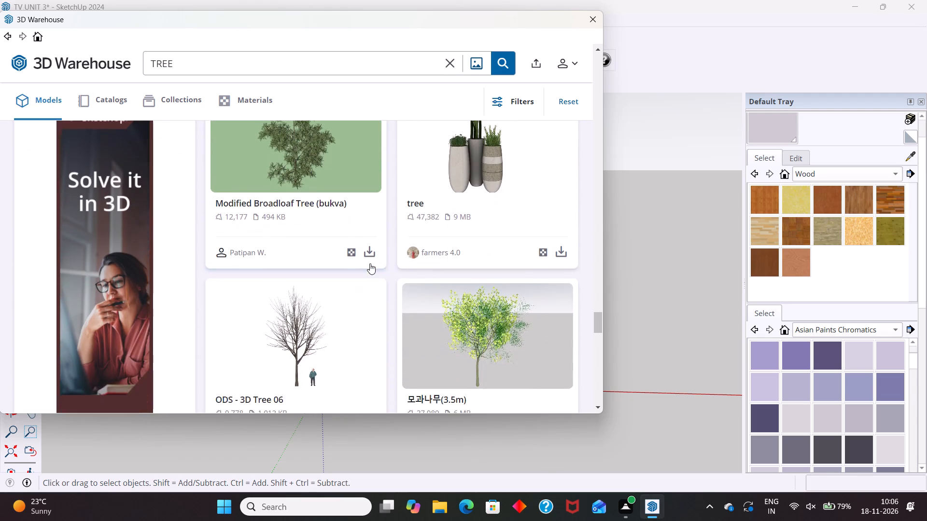
{"action": "scroll", "coordinate": [370, 263], "scroll_direction": "down", "scroll_amount": 15}
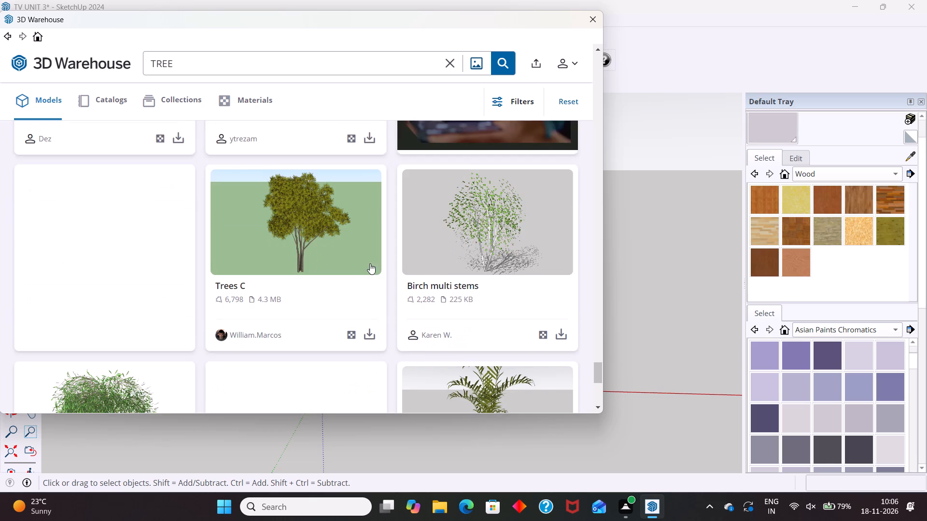
{"action": "scroll", "coordinate": [370, 263], "scroll_direction": "down", "scroll_amount": 3}
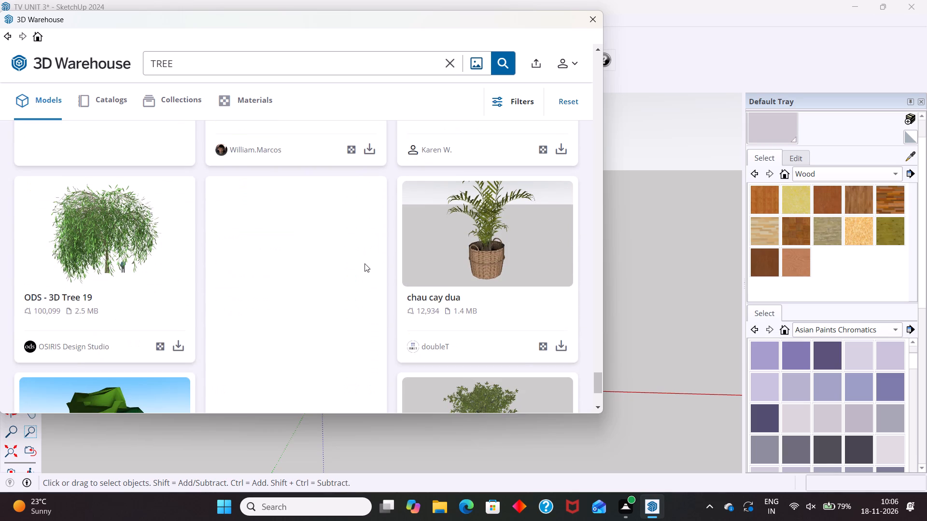
{"action": "scroll", "coordinate": [362, 271], "scroll_direction": "down", "scroll_amount": 12}
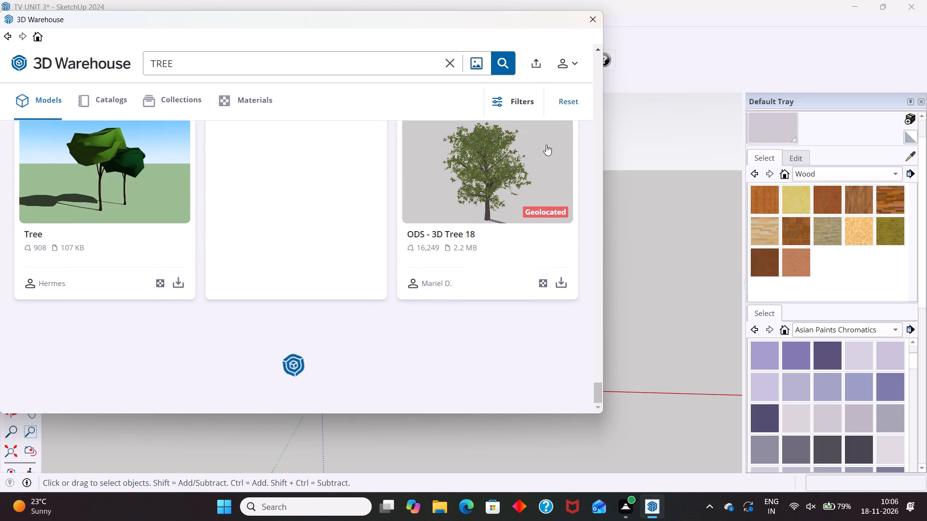
{"action": "left_click", "coordinate": [590, 21]}
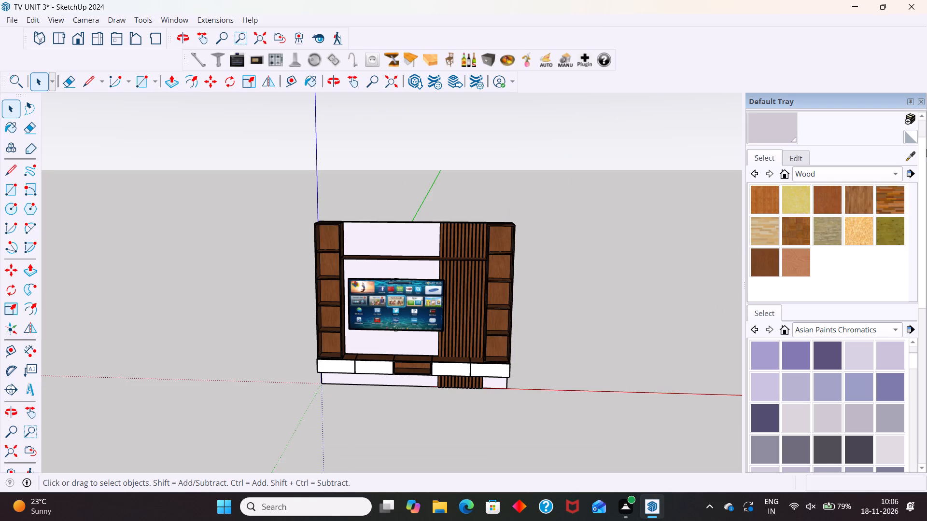
Close the Default Tray to enlarge the modelling area and save the TV UNIT 3 model.
{"action": "left_click", "coordinate": [922, 99]}
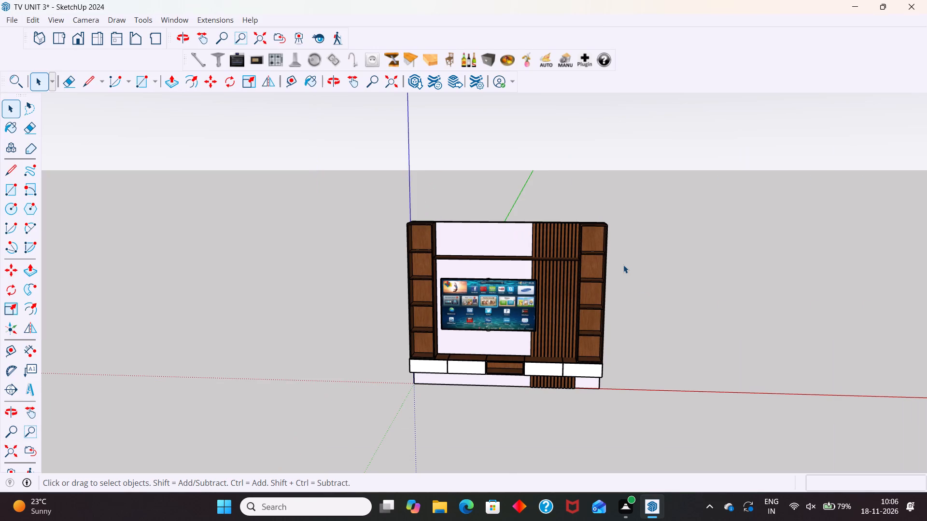
{"action": "key", "text": "ctrl+s"}
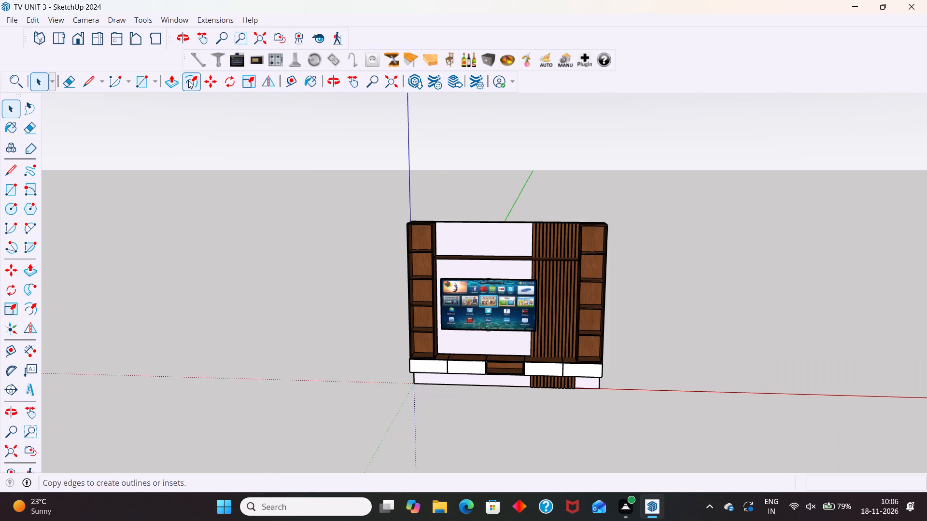
Open the Handles tool for the TV unit's white base drawers.
{"action": "left_click", "coordinate": [196, 65]}
{"action": "scroll", "coordinate": [445, 378], "scroll_direction": "up", "scroll_amount": 7}
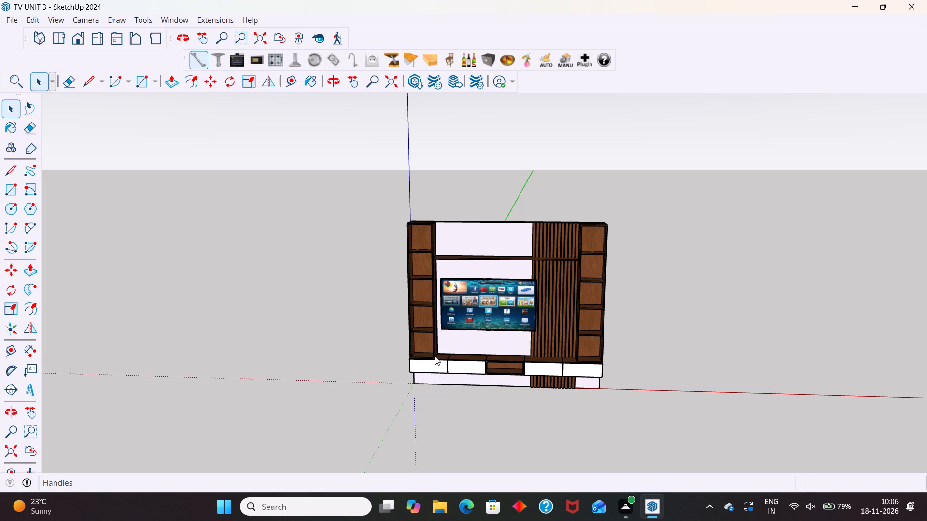
{"action": "scroll", "coordinate": [435, 356], "scroll_direction": "up", "scroll_amount": 7}
{"action": "left_click", "coordinate": [191, 49]}
{"action": "scroll", "coordinate": [435, 370], "scroll_direction": "up", "scroll_amount": 16}
{"action": "middle_click_drag", "start_coordinate": [435, 373], "coordinate": [410, 367]}
{"action": "key", "text": "space"}
{"action": "key", "text": "space"}
{"action": "key", "text": "space"}
{"action": "key", "text": "space"}
{"action": "key", "text": "Escape"}
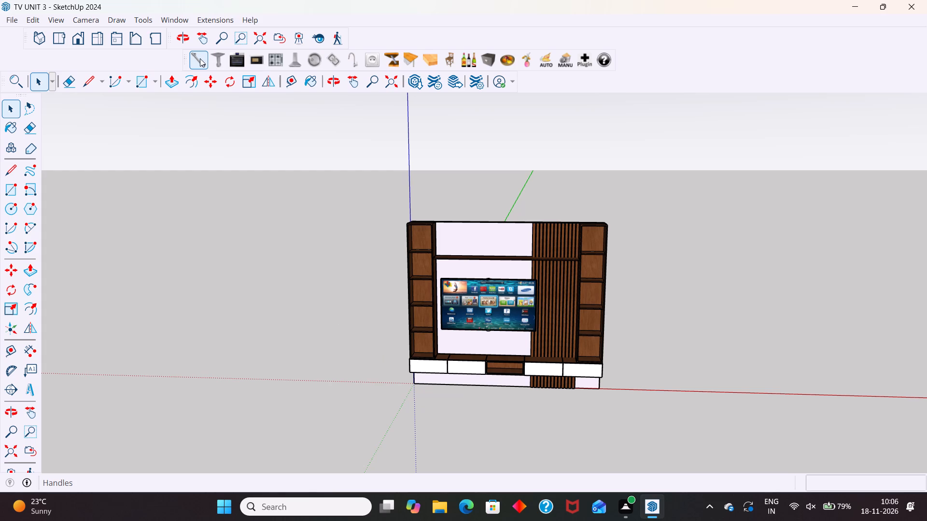
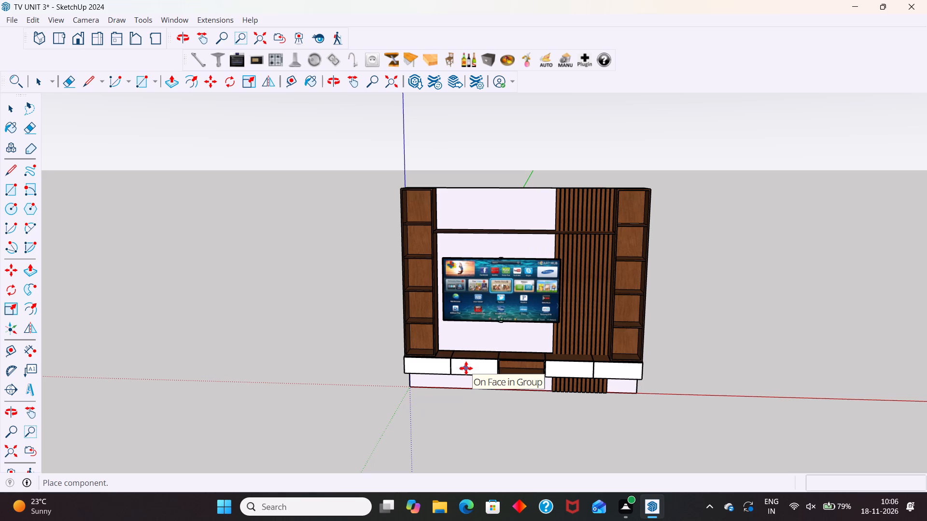
Place the handle component on the upper middle of the leftmost drawer front.
{"action": "scroll", "coordinate": [427, 375], "scroll_direction": "up", "scroll_amount": 14}
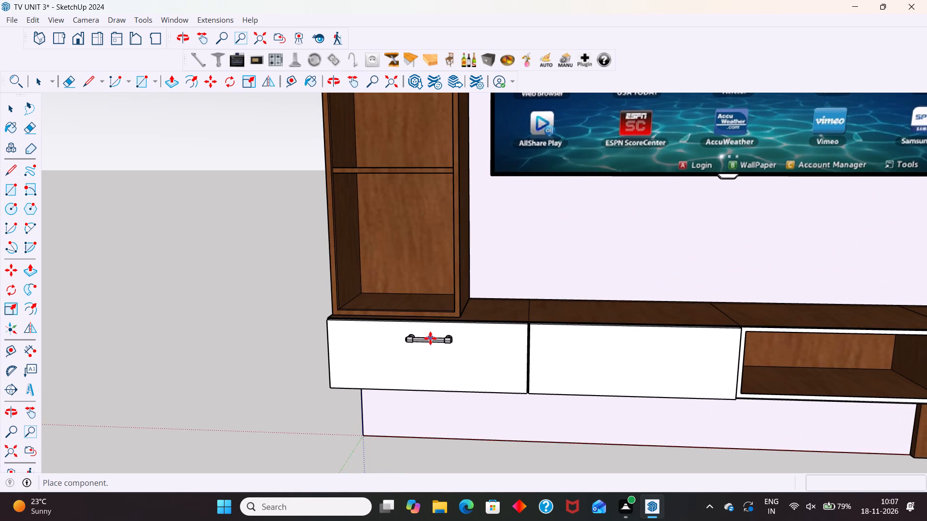
{"action": "left_click", "coordinate": [417, 339]}
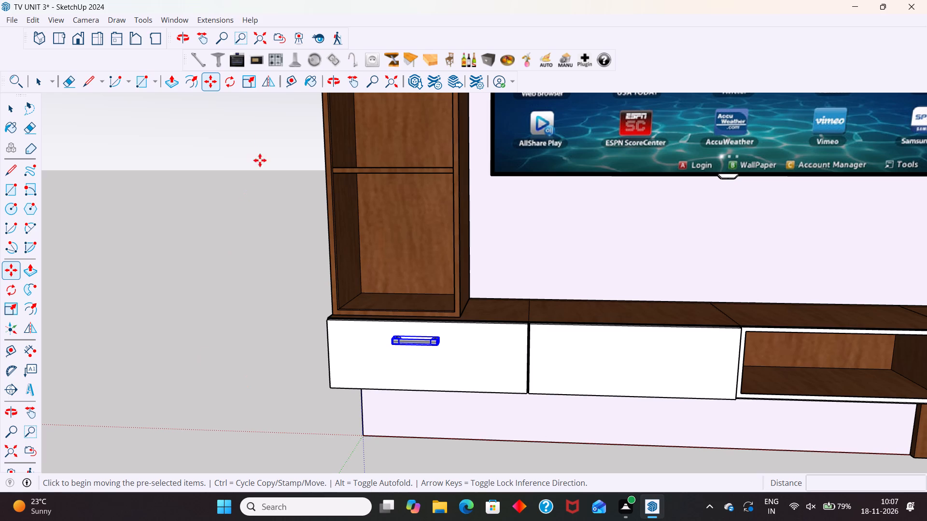
Cycle the placed drawer handle through the available designs to a slim bar handle with short end mounts.
{"action": "left_click", "coordinate": [194, 53]}
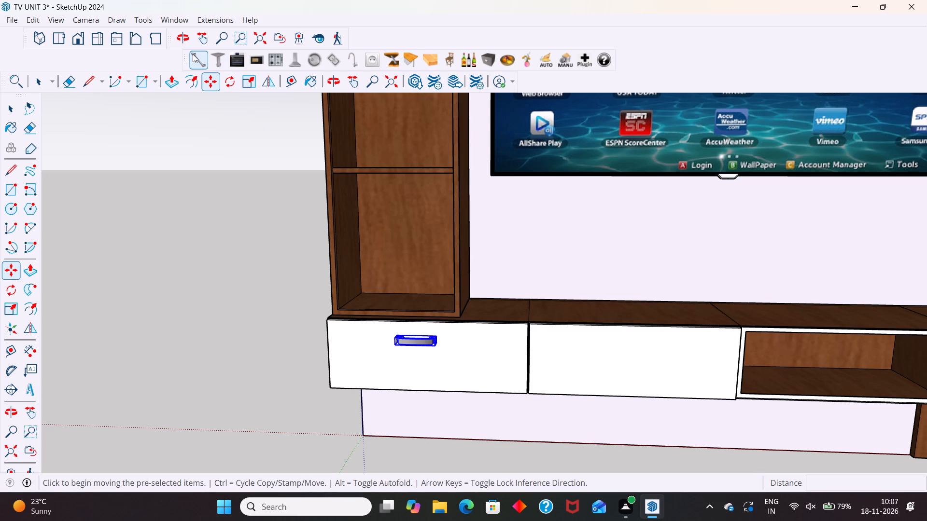
{"action": "left_click", "coordinate": [193, 54]}
{"action": "left_click", "coordinate": [193, 54]}
{"action": "left_click", "coordinate": [193, 54]}
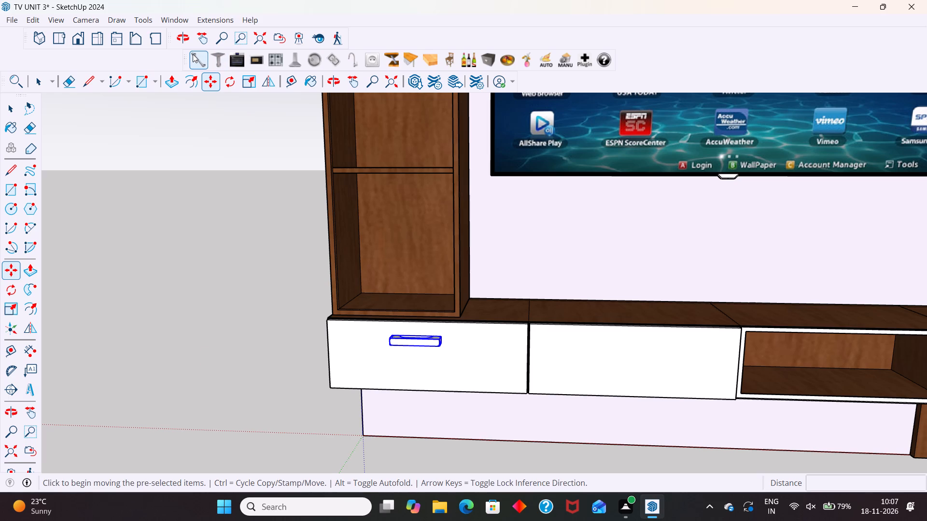
{"action": "left_click", "coordinate": [193, 54]}
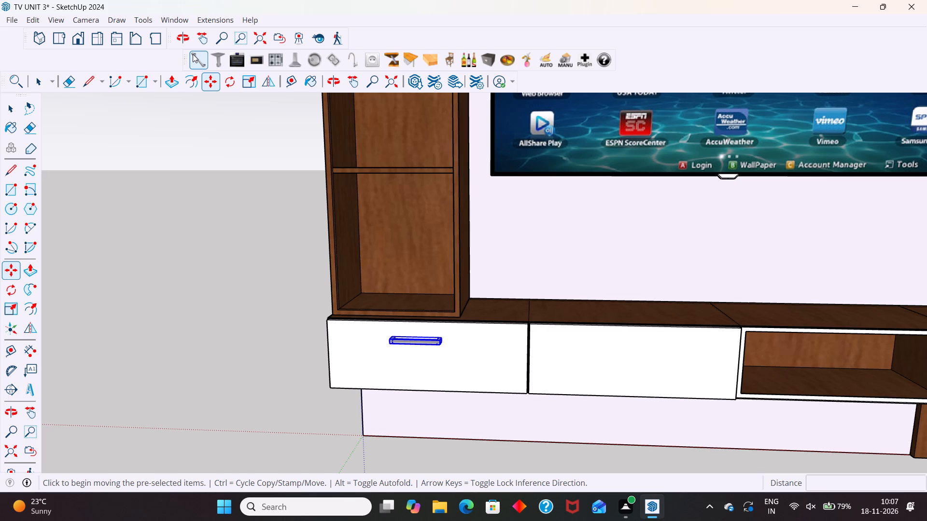
{"action": "key", "text": "Escape"}
Copy the bar handle from the leftmost drawer horizontally onto the adjacent second drawer front.
{"action": "scroll", "coordinate": [294, 317], "scroll_direction": "down", "scroll_amount": 2}
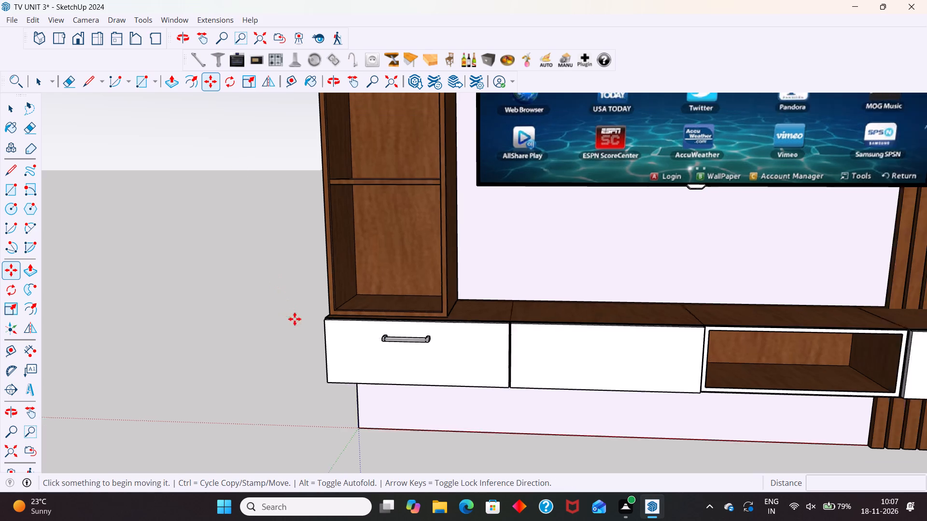
{"action": "scroll", "coordinate": [295, 319], "scroll_direction": "down", "scroll_amount": 3}
{"action": "scroll", "coordinate": [369, 335], "scroll_direction": "down", "scroll_amount": 6}
{"action": "middle_click_drag", "start_coordinate": [505, 379], "coordinate": [530, 370]}
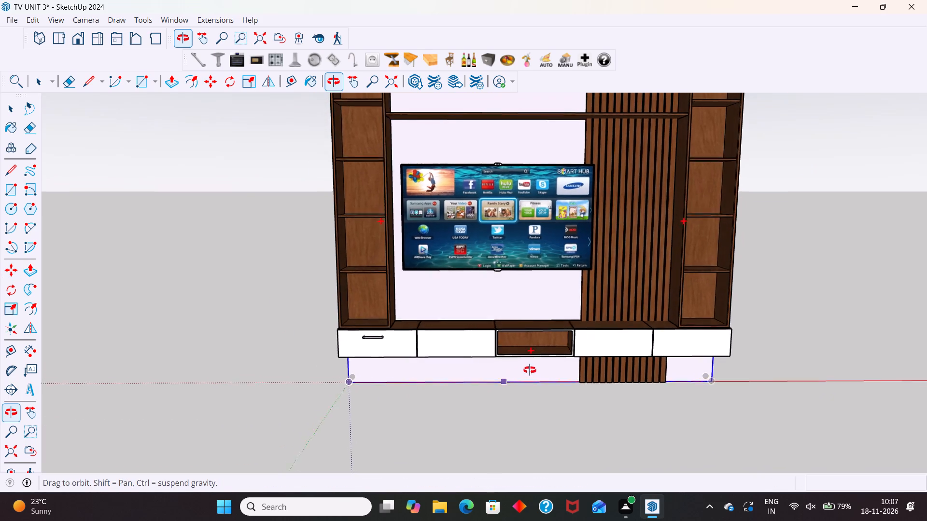
{"action": "middle_click_drag", "start_coordinate": [530, 370], "coordinate": [568, 360]}
{"action": "key", "text": "space"}
{"action": "scroll", "coordinate": [366, 341], "scroll_direction": "up", "scroll_amount": 9}
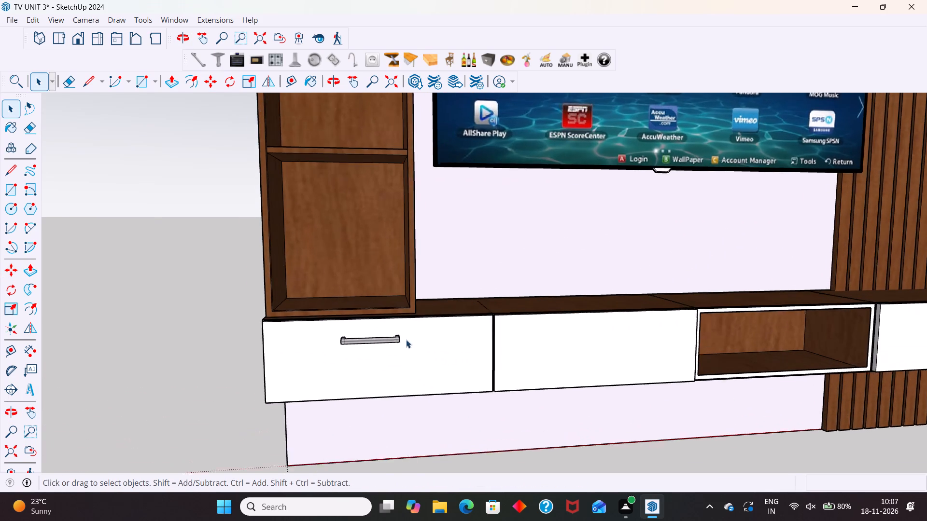
{"action": "scroll", "coordinate": [406, 340], "scroll_direction": "up", "scroll_amount": 2}
{"action": "left_click", "coordinate": [387, 340]}
{"action": "scroll", "coordinate": [297, 357], "scroll_direction": "down", "scroll_amount": 2}
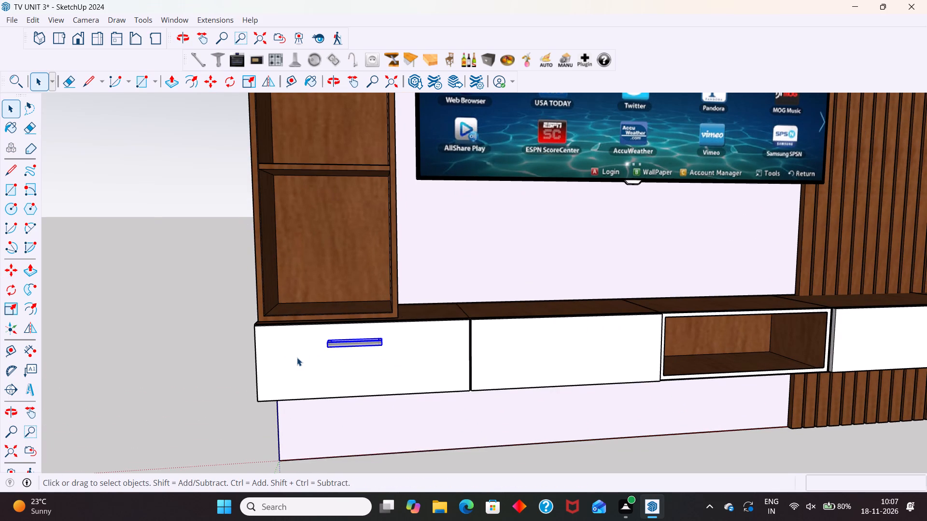
{"action": "key", "text": "m"}
{"action": "left_click", "coordinate": [357, 343]}
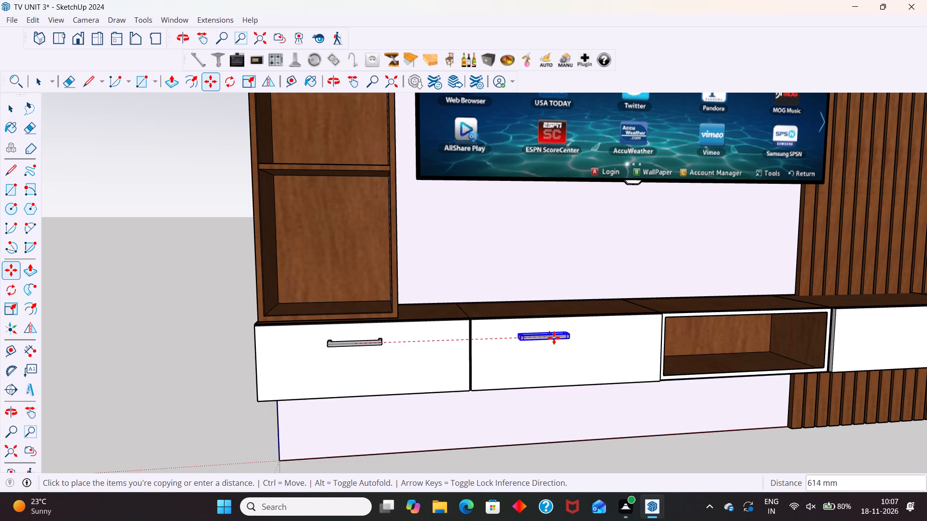
{"action": "left_click", "coordinate": [565, 337]}
{"action": "scroll", "coordinate": [248, 338], "scroll_direction": "down", "scroll_amount": 5}
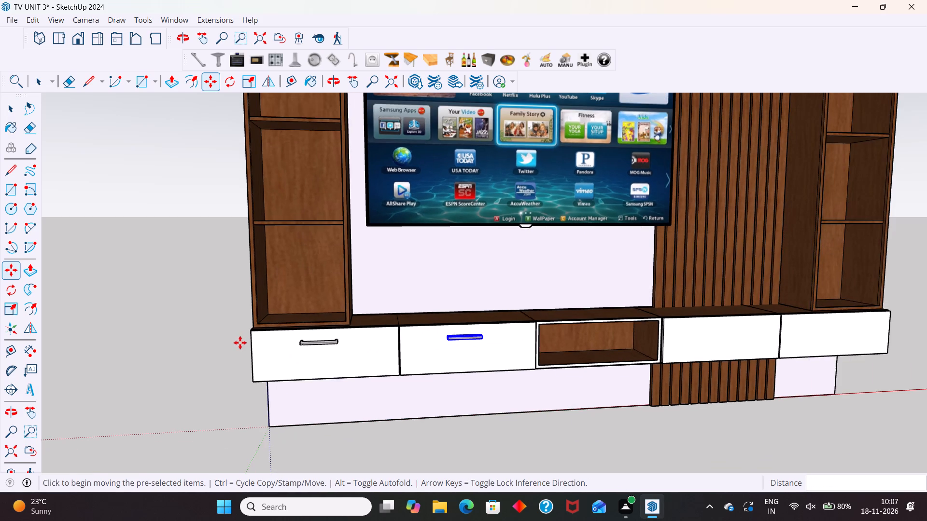
{"action": "key", "text": "space"}
Copy the second drawer's handle about 1432 mm across the open niche onto the drawer front beyond it.
{"action": "scroll", "coordinate": [218, 348], "scroll_direction": "down", "scroll_amount": 6}
{"action": "scroll", "coordinate": [686, 335], "scroll_direction": "up", "scroll_amount": 3}
{"action": "middle_click_drag", "start_coordinate": [665, 348], "coordinate": [651, 358]}
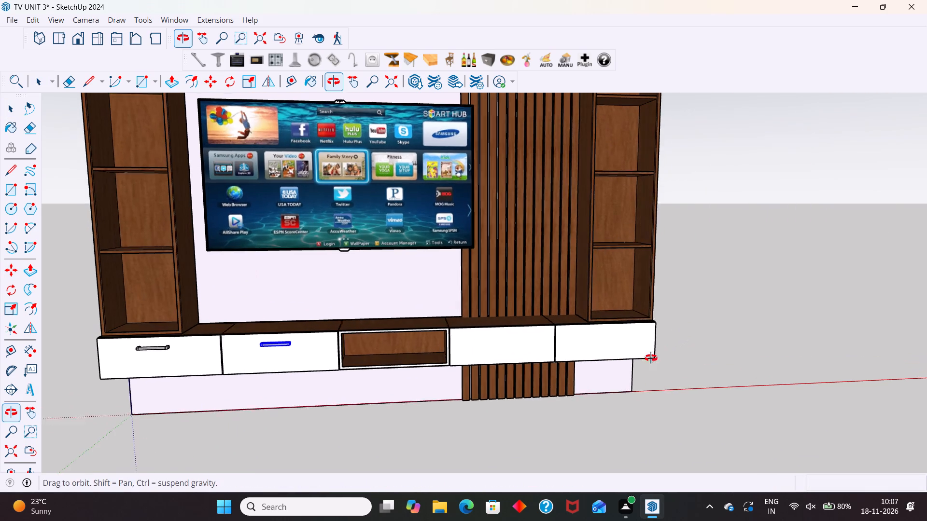
{"action": "middle_click_drag", "start_coordinate": [651, 358], "coordinate": [543, 382]}
{"action": "scroll", "coordinate": [335, 342], "scroll_direction": "up", "scroll_amount": 4}
{"action": "key", "text": "m"}
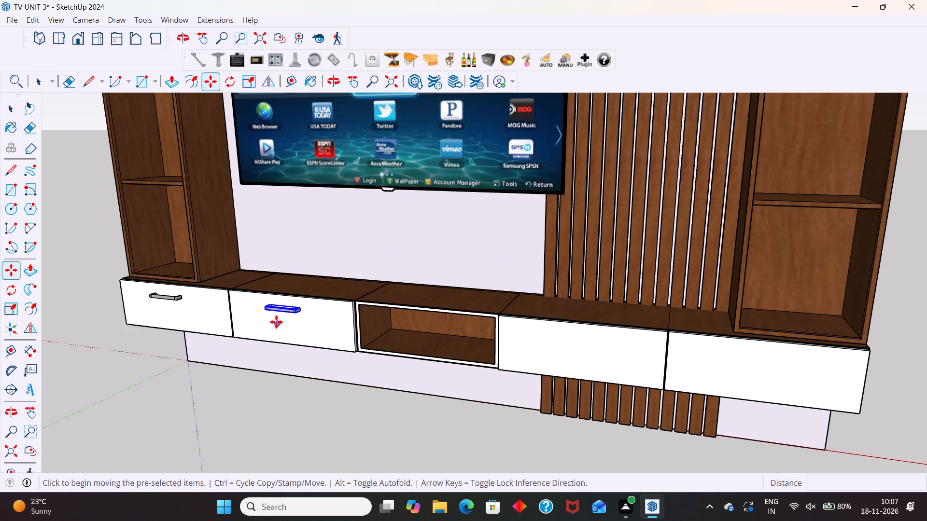
{"action": "scroll", "coordinate": [282, 310], "scroll_direction": "up", "scroll_amount": 5}
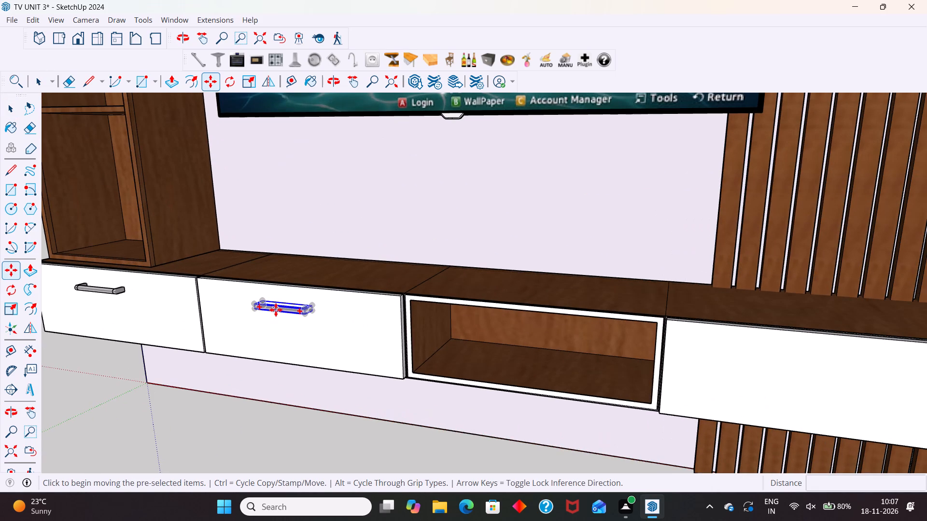
{"action": "left_click", "coordinate": [276, 309]}
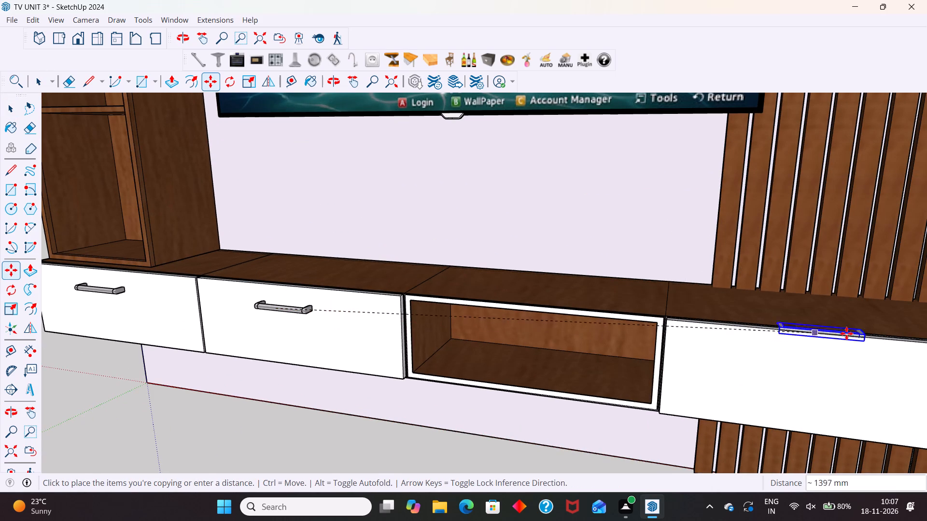
{"action": "scroll", "coordinate": [780, 361], "scroll_direction": "down", "scroll_amount": 8}
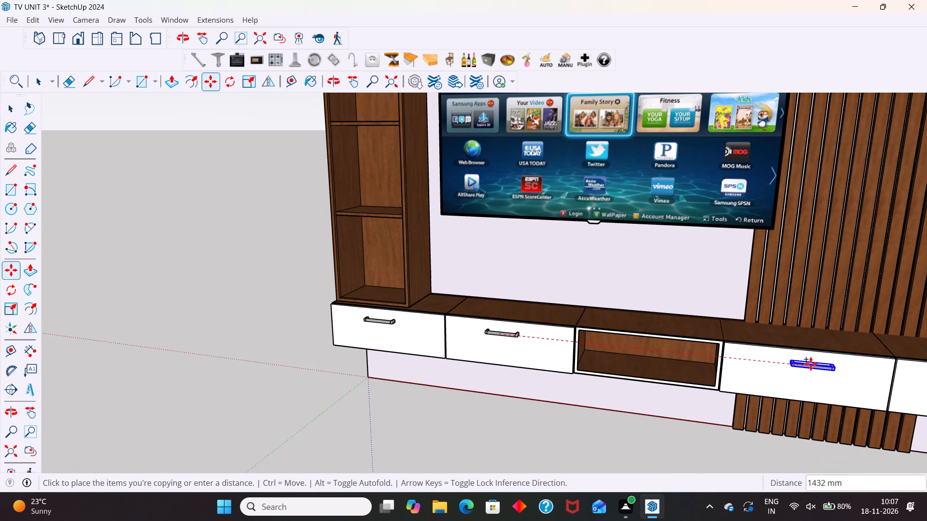
{"action": "left_click", "coordinate": [811, 363]}
{"action": "scroll", "coordinate": [526, 387], "scroll_direction": "down", "scroll_amount": 8}
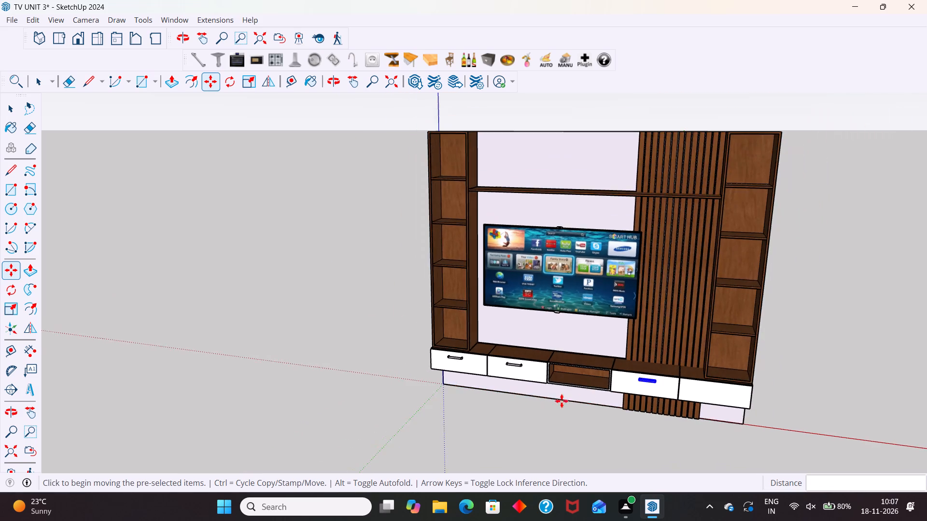
Copy that handle about 679 mm along the unit onto the rightmost drawer front and clear the selection.
{"action": "scroll", "coordinate": [670, 384], "scroll_direction": "up", "scroll_amount": 11}
{"action": "scroll", "coordinate": [630, 382], "scroll_direction": "up", "scroll_amount": 6}
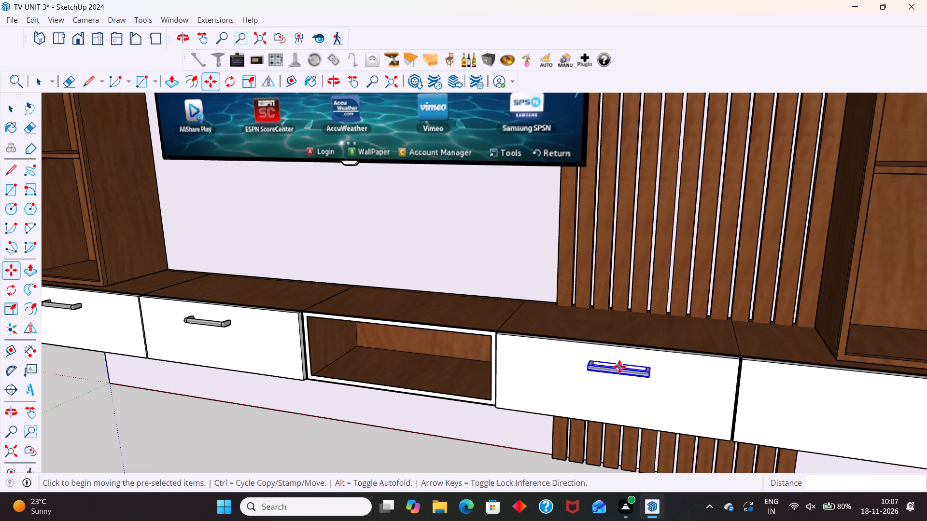
{"action": "left_click", "coordinate": [619, 367]}
{"action": "scroll", "coordinate": [652, 372], "scroll_direction": "down", "scroll_amount": 3}
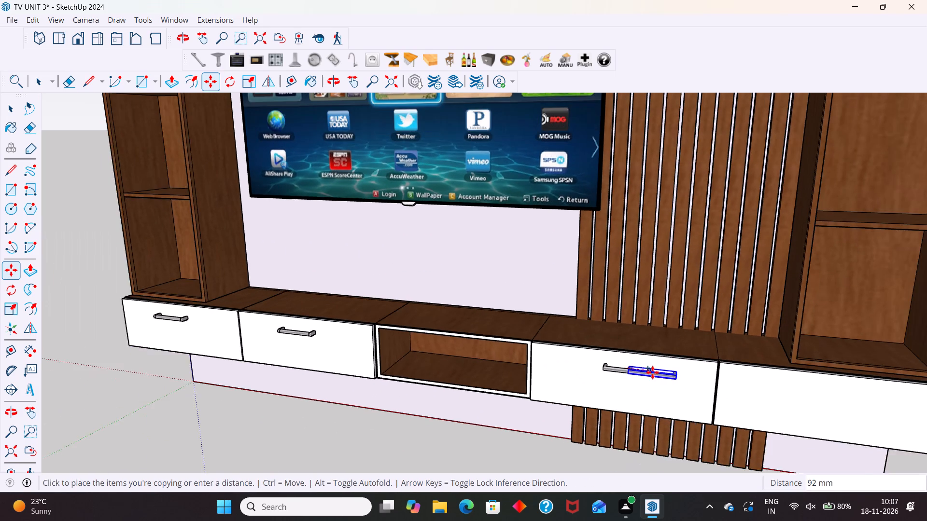
{"action": "scroll", "coordinate": [652, 372], "scroll_direction": "down", "scroll_amount": 2}
{"action": "left_click", "coordinate": [799, 390]}
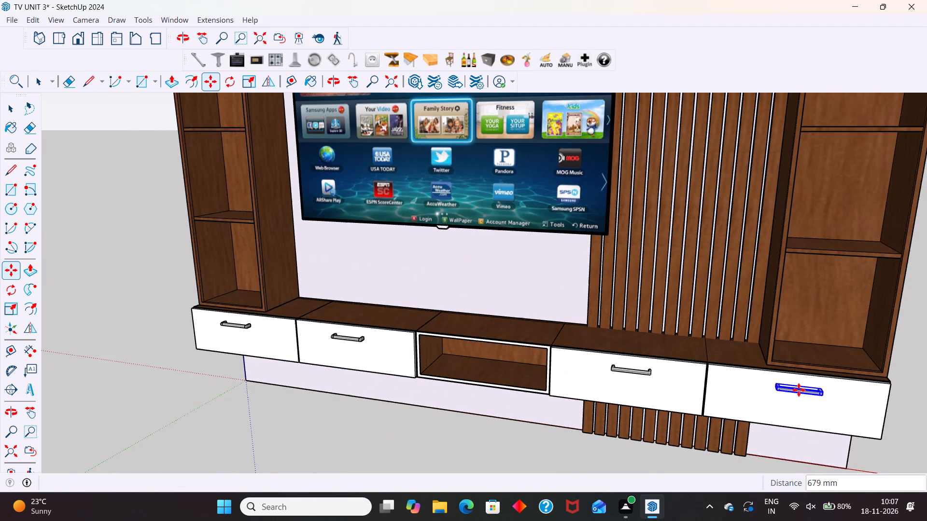
{"action": "key", "text": "space"}
{"action": "scroll", "coordinate": [486, 406], "scroll_direction": "down", "scroll_amount": 7}
{"action": "left_click", "coordinate": [788, 355]}
Select the rightmost drawer front, start the Paint Bucket and switch the paint collection to Asian Paints Whites.
{"action": "scroll", "coordinate": [371, 332], "scroll_direction": "down", "scroll_amount": 6}
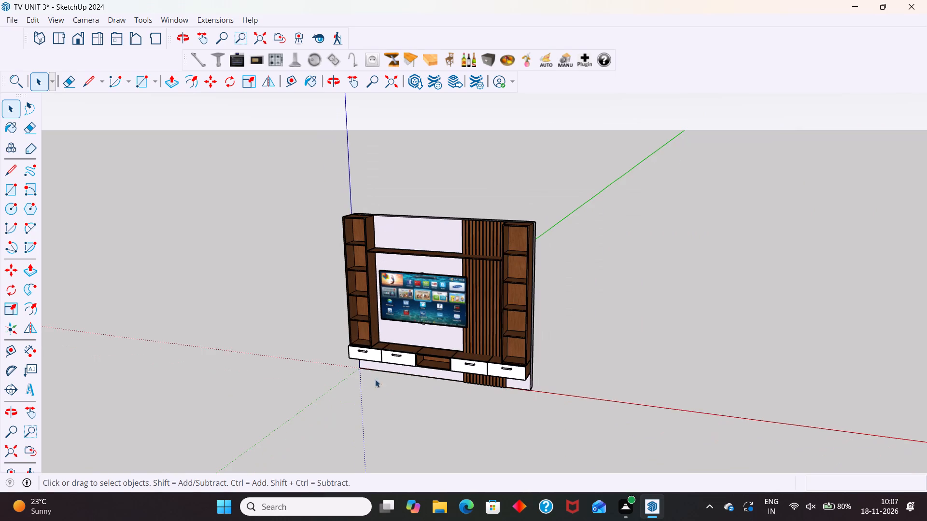
{"action": "middle_click_drag", "start_coordinate": [392, 384], "coordinate": [497, 334]}
{"action": "scroll", "coordinate": [492, 336], "scroll_direction": "down", "scroll_amount": 2}
{"action": "middle_click_drag", "start_coordinate": [523, 368], "coordinate": [522, 368]}
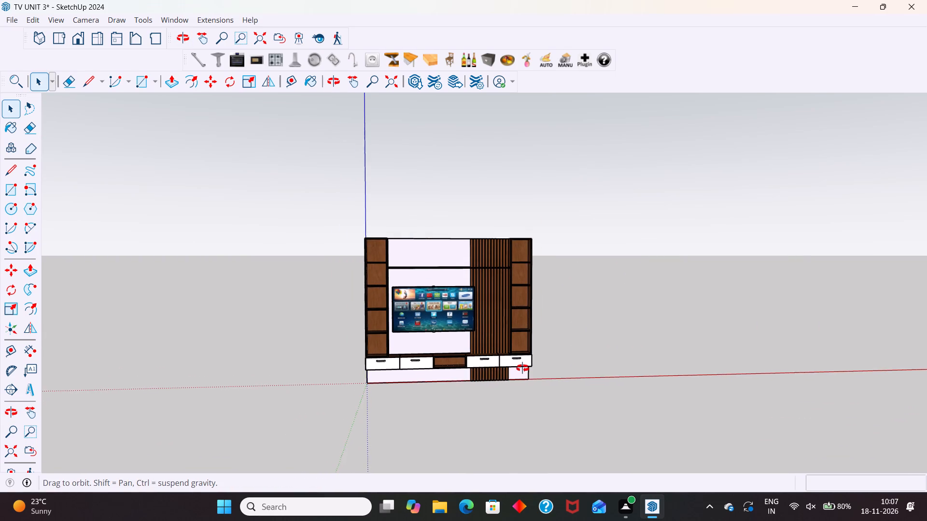
{"action": "middle_click_drag", "start_coordinate": [522, 368], "coordinate": [430, 389]}
{"action": "scroll", "coordinate": [521, 361], "scroll_direction": "up", "scroll_amount": 11}
{"action": "left_click", "coordinate": [521, 363]}
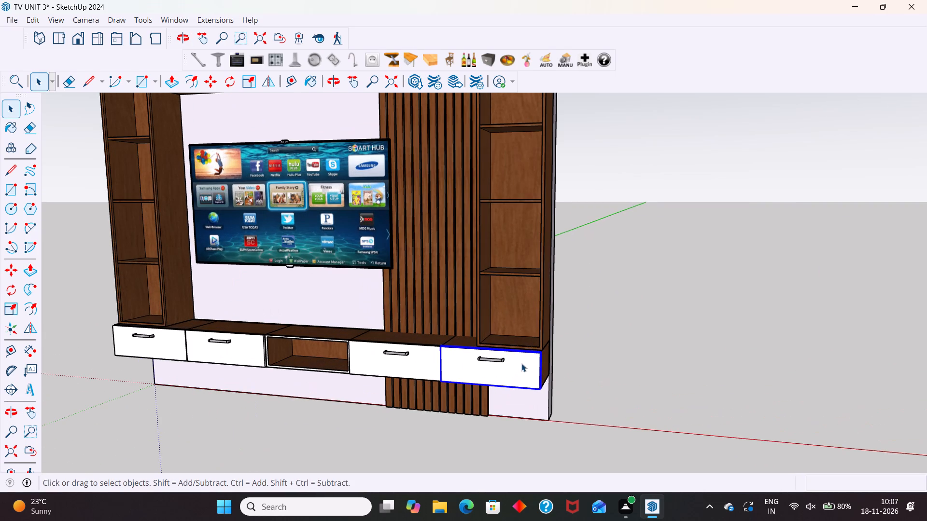
{"action": "key", "text": "b"}
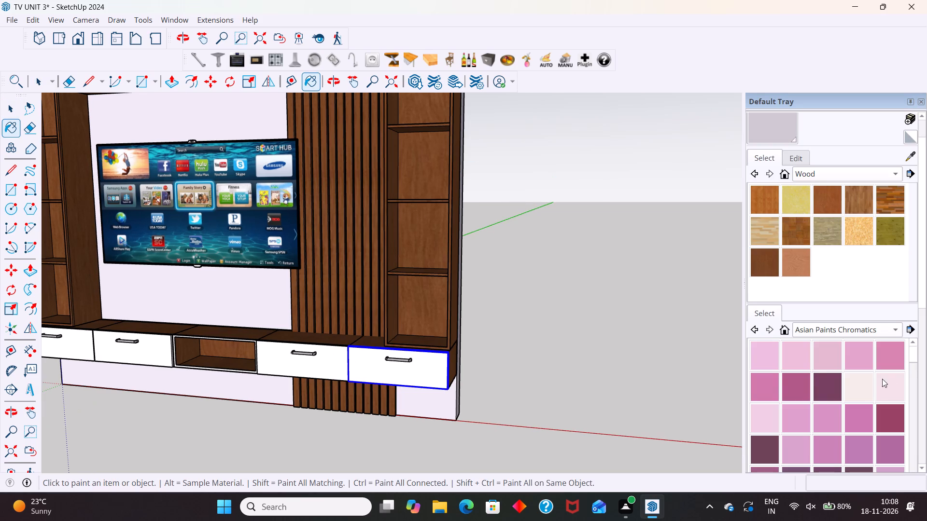
{"action": "scroll", "coordinate": [815, 373], "scroll_direction": "down", "scroll_amount": 9}
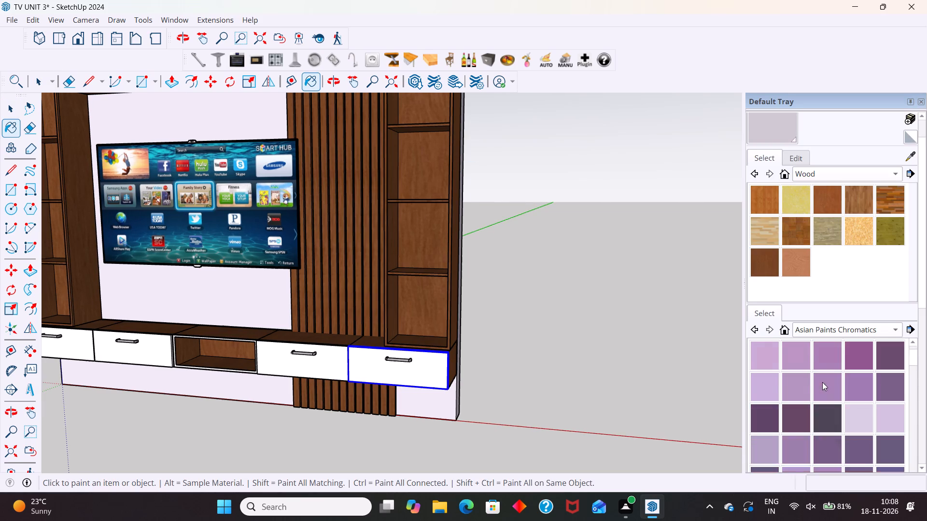
{"action": "scroll", "coordinate": [822, 382], "scroll_direction": "down", "scroll_amount": 12}
{"action": "left_click", "coordinate": [851, 325]}
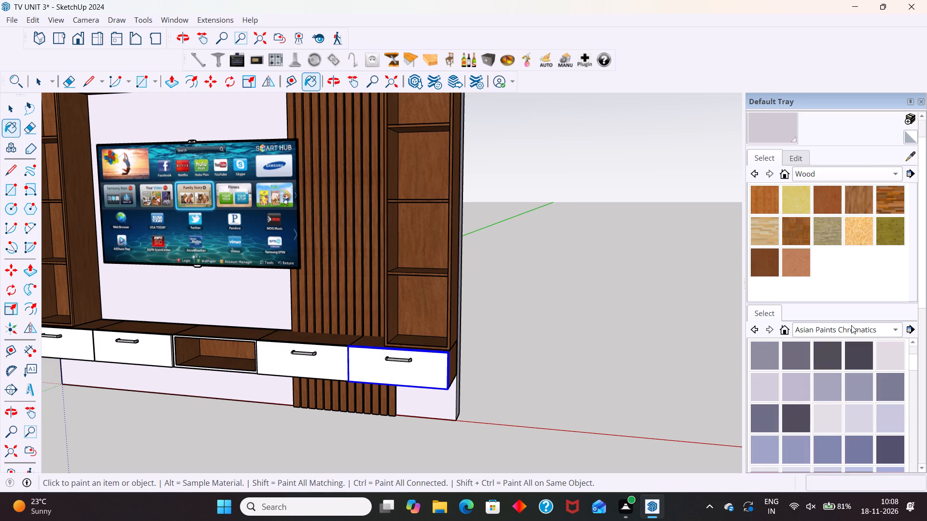
{"action": "left_click", "coordinate": [830, 342]}
Choose a very pale off-white from Asian Paints Whites and paint the rightmost drawer front with it.
{"action": "scroll", "coordinate": [863, 396], "scroll_direction": "down", "scroll_amount": 6}
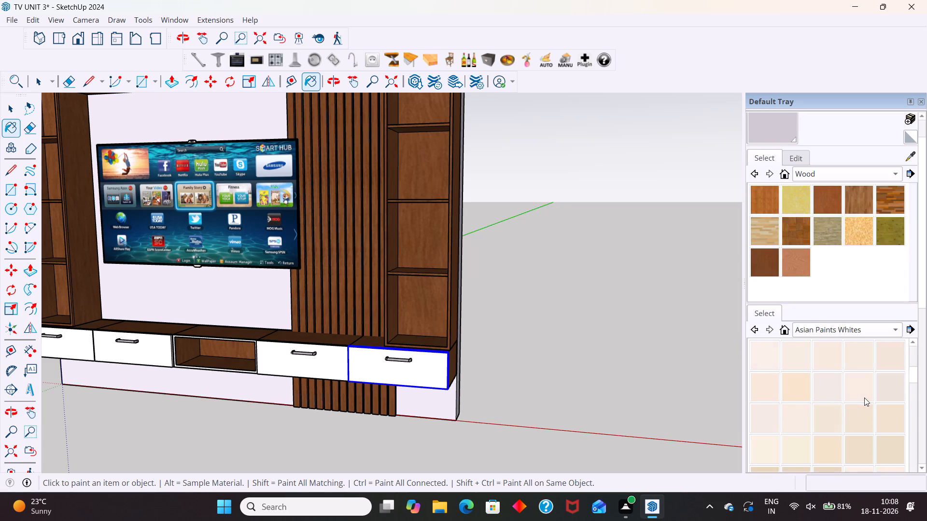
{"action": "scroll", "coordinate": [864, 398], "scroll_direction": "down", "scroll_amount": 11}
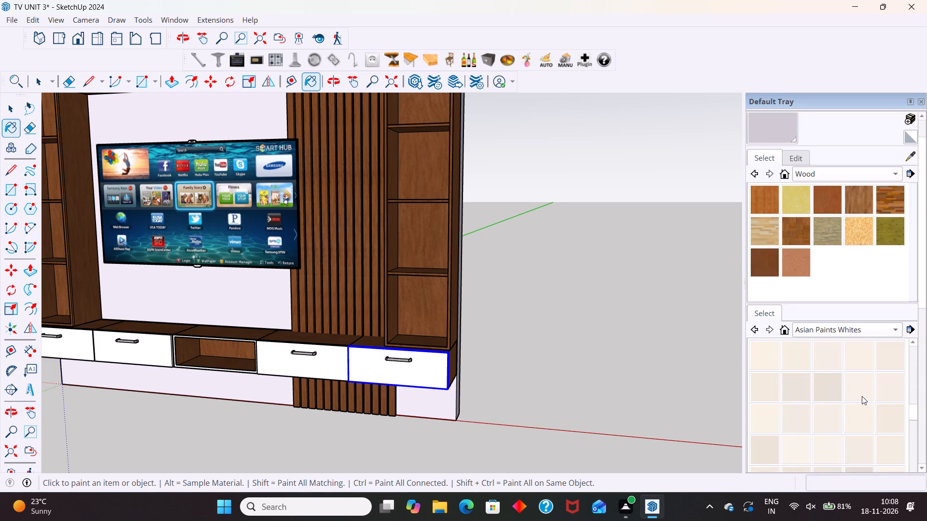
{"action": "scroll", "coordinate": [862, 396], "scroll_direction": "down", "scroll_amount": 4}
{"action": "left_click", "coordinate": [826, 413]}
{"action": "scroll", "coordinate": [404, 375], "scroll_direction": "up", "scroll_amount": 4}
{"action": "left_click", "coordinate": [404, 374]}
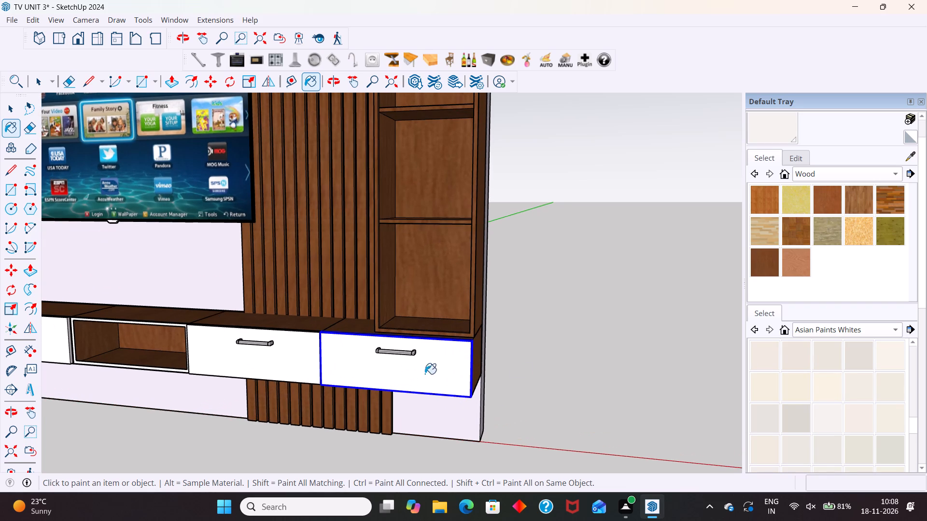
Paint the other three drawer fronts with the same off-white and clear the selection.
{"action": "scroll", "coordinate": [627, 380], "scroll_direction": "down", "scroll_amount": 4}
{"action": "left_click", "coordinate": [387, 374]}
{"action": "scroll", "coordinate": [665, 381], "scroll_direction": "down", "scroll_amount": 5}
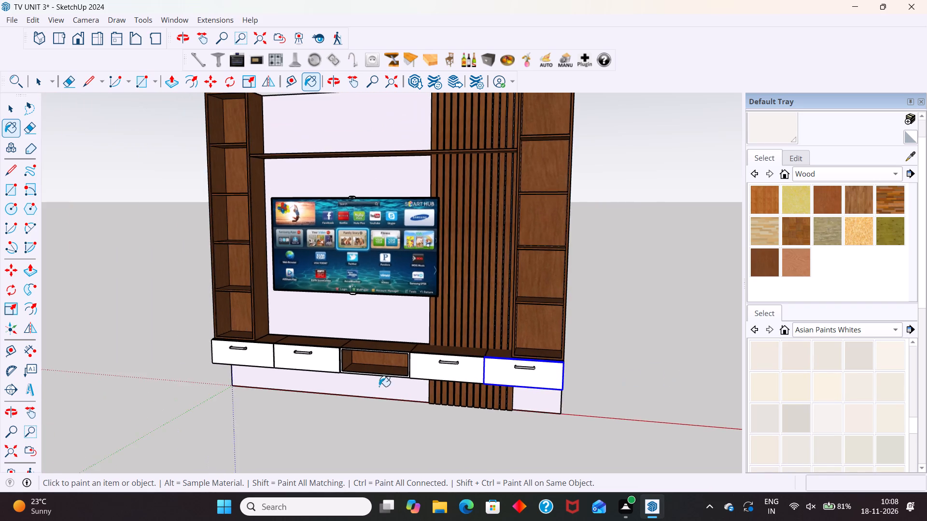
{"action": "scroll", "coordinate": [331, 379], "scroll_direction": "up", "scroll_amount": 2}
{"action": "left_click", "coordinate": [322, 360]}
{"action": "left_click", "coordinate": [230, 347]}
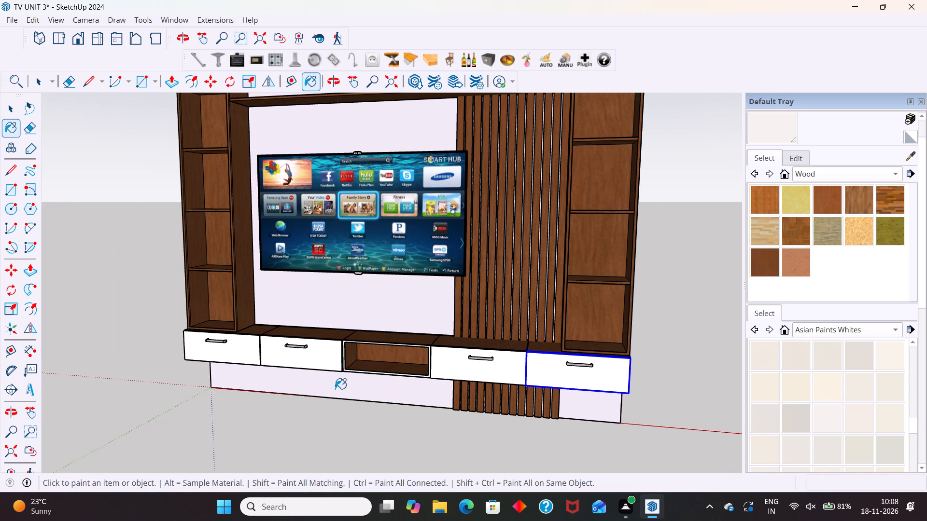
{"action": "left_click", "coordinate": [242, 351]}
{"action": "key", "text": "space"}
{"action": "left_click", "coordinate": [321, 436]}
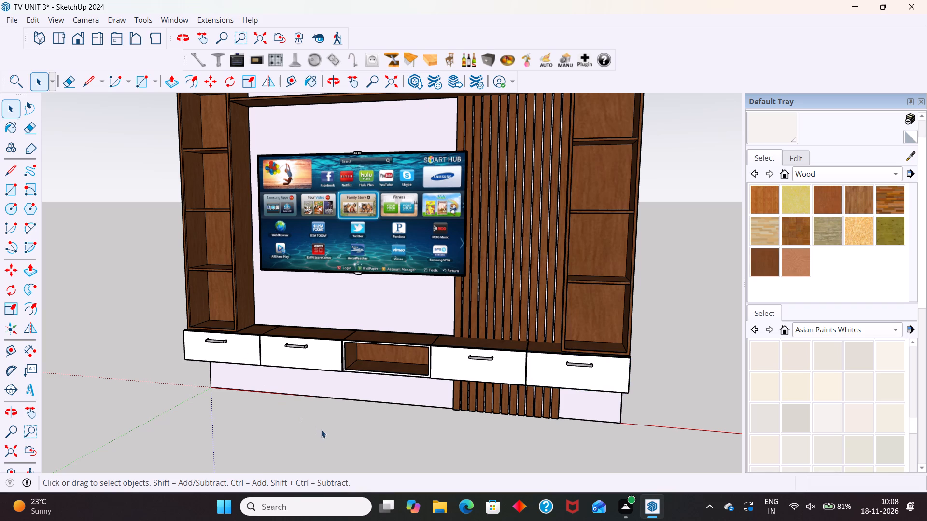
Open the leftmost drawer front for editing and paint its front face with the very pale off-white from Asian Paints Whites.
{"action": "middle_click_drag", "start_coordinate": [360, 392], "coordinate": [550, 353]}
{"action": "scroll", "coordinate": [231, 406], "scroll_direction": "up", "scroll_amount": 6}
{"action": "double_click", "coordinate": [251, 343]}
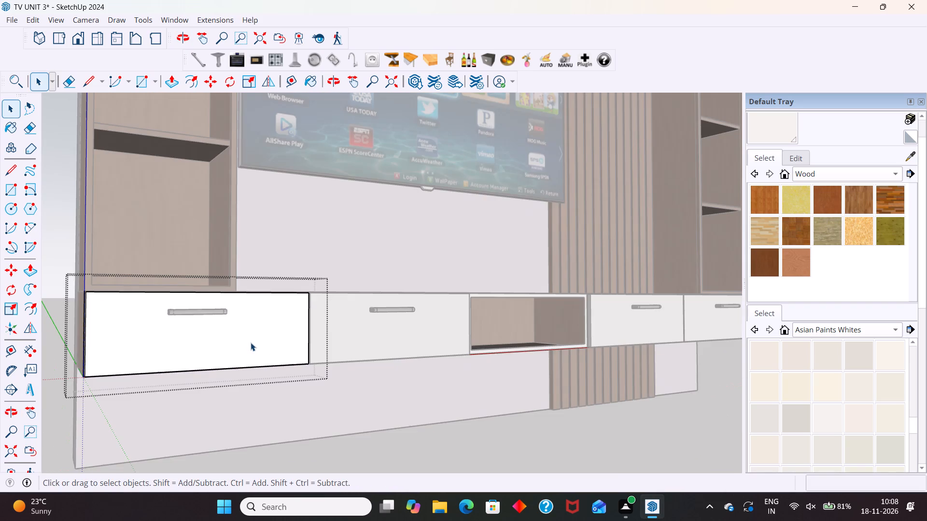
{"action": "left_click", "coordinate": [251, 343]}
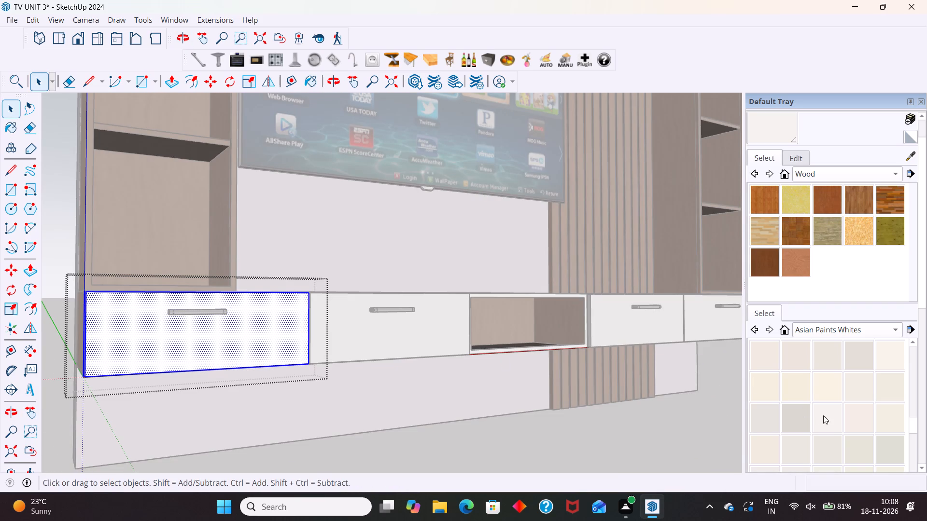
{"action": "left_click", "coordinate": [832, 416]}
{"action": "left_click", "coordinate": [99, 340]}
{"action": "key", "text": "space"}
{"action": "left_click", "coordinate": [212, 411]}
Examine the whole TV unit and the white frame around the central open niche between the drawers.
{"action": "scroll", "coordinate": [257, 345], "scroll_direction": "down", "scroll_amount": 6}
{"action": "middle_click_drag", "start_coordinate": [383, 380], "coordinate": [239, 397]}
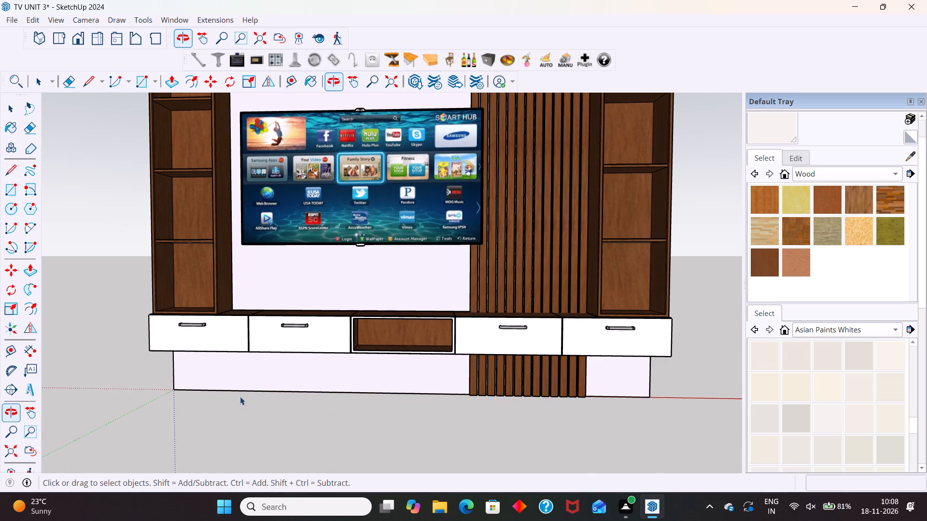
{"action": "scroll", "coordinate": [305, 385], "scroll_direction": "down", "scroll_amount": 4}
{"action": "middle_click_drag", "start_coordinate": [435, 354], "coordinate": [440, 370]}
{"action": "scroll", "coordinate": [441, 377], "scroll_direction": "down", "scroll_amount": 3}
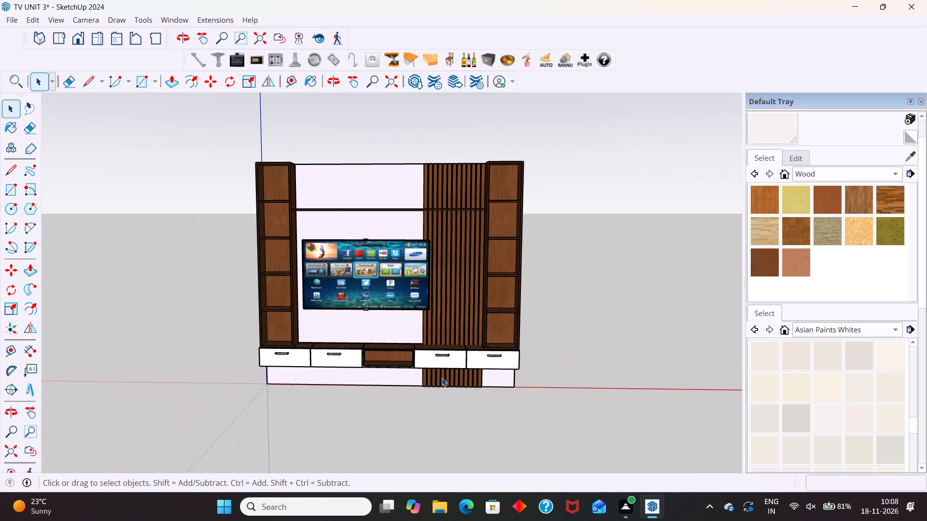
{"action": "scroll", "coordinate": [560, 264], "scroll_direction": "down", "scroll_amount": 2}
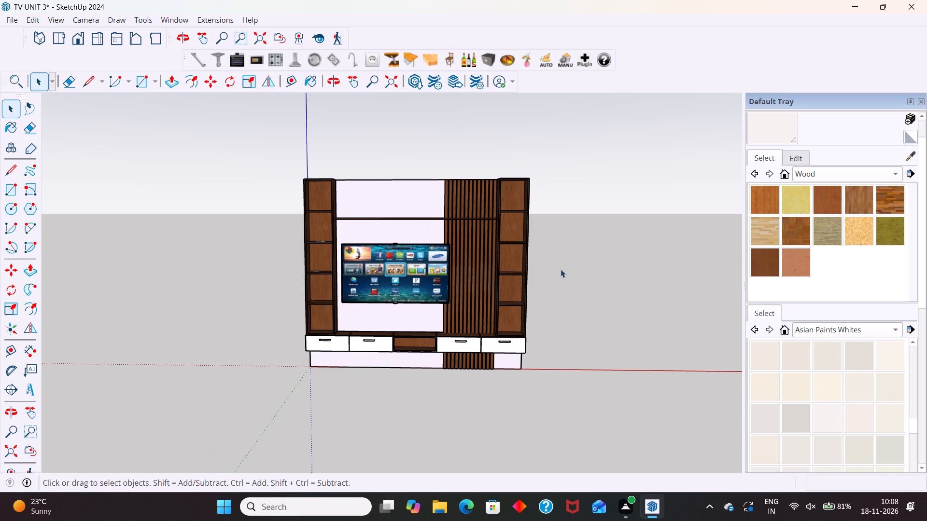
{"action": "middle_click_drag", "start_coordinate": [422, 239], "coordinate": [418, 244]}
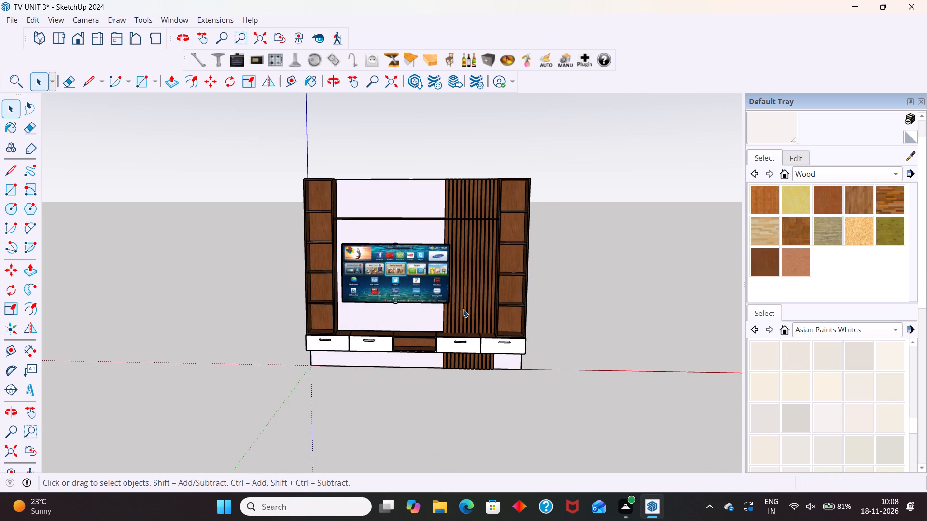
{"action": "scroll", "coordinate": [463, 310], "scroll_direction": "up", "scroll_amount": 10}
{"action": "scroll", "coordinate": [387, 368], "scroll_direction": "up", "scroll_amount": 10}
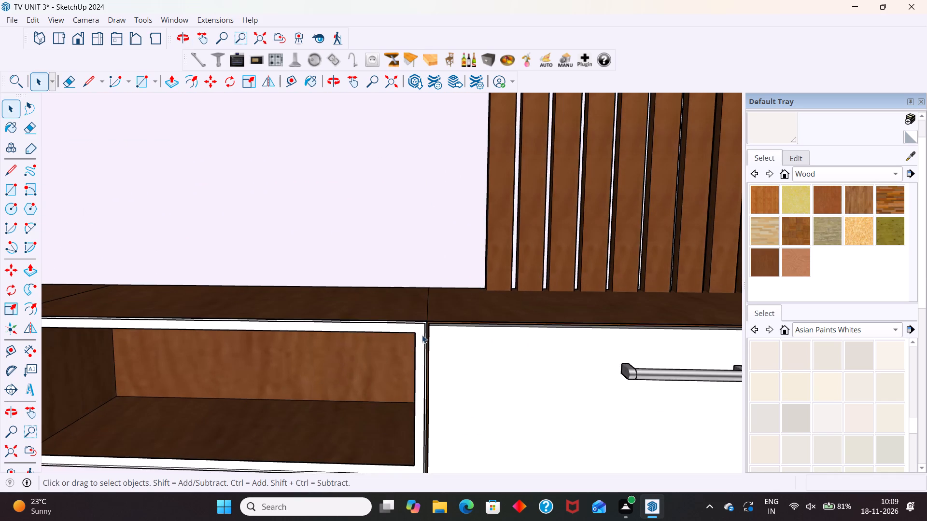
{"action": "left_click", "coordinate": [423, 333]}
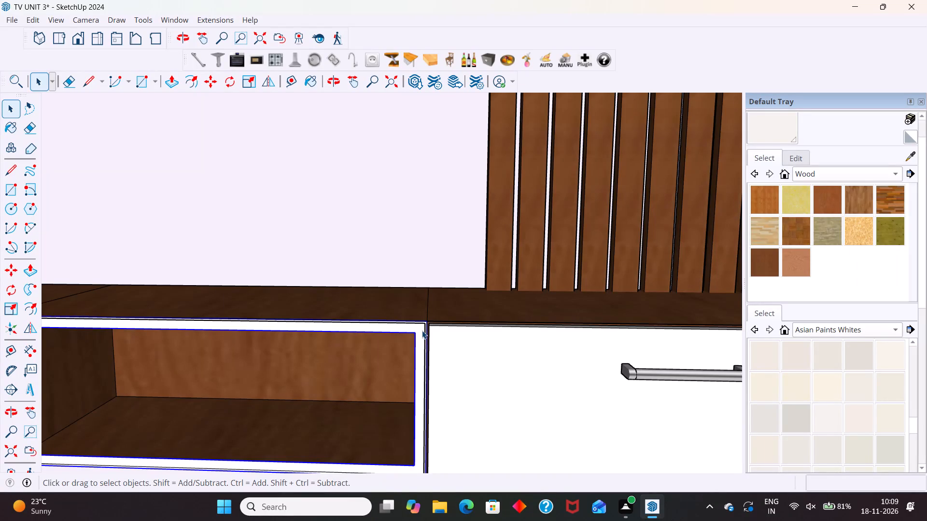
{"action": "scroll", "coordinate": [436, 279], "scroll_direction": "down", "scroll_amount": 4}
{"action": "scroll", "coordinate": [425, 378], "scroll_direction": "up", "scroll_amount": 6}
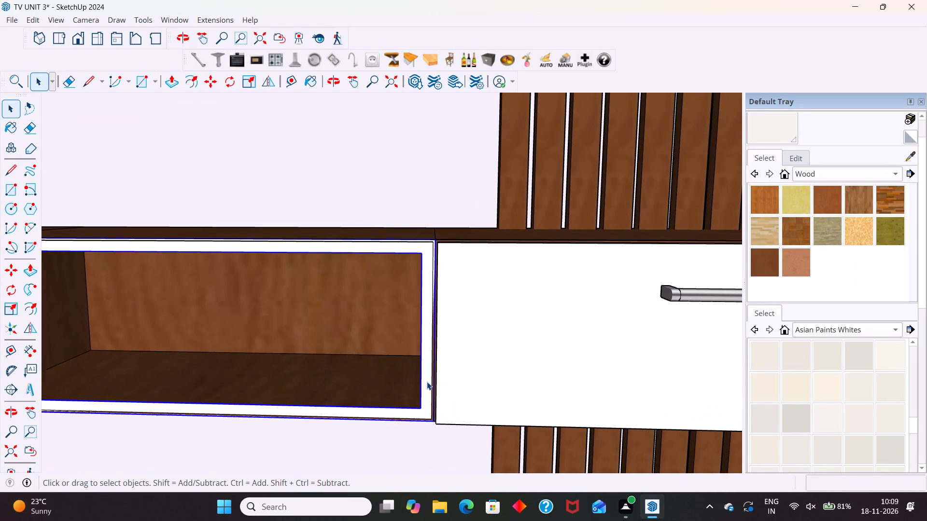
{"action": "left_click", "coordinate": [427, 382]}
{"action": "scroll", "coordinate": [449, 221], "scroll_direction": "down", "scroll_amount": 4}
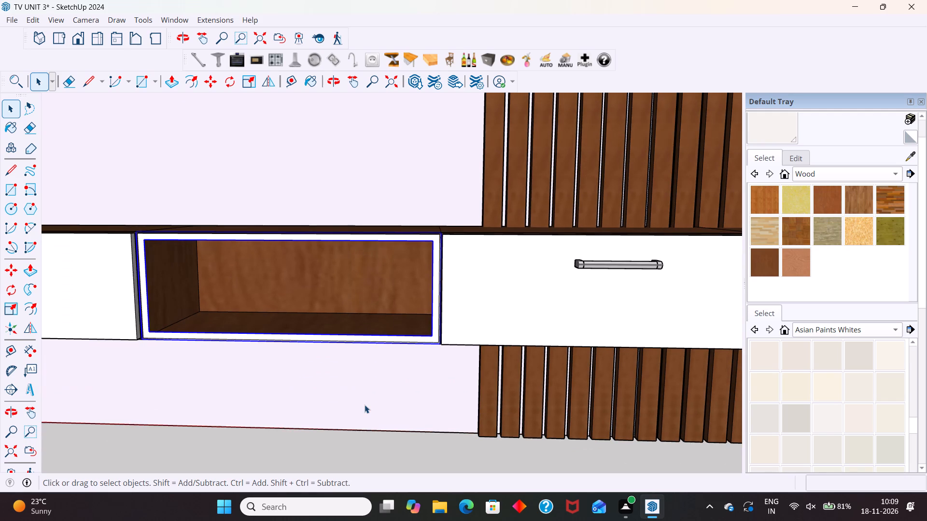
{"action": "left_click", "coordinate": [364, 405]}
{"action": "scroll", "coordinate": [480, 304], "scroll_direction": "down", "scroll_amount": 6}
{"action": "left_click", "coordinate": [310, 436]}
Open the frame around the central niche for editing and push/pull its front face outward by 18 mm.
{"action": "scroll", "coordinate": [311, 268], "scroll_direction": "up", "scroll_amount": 3}
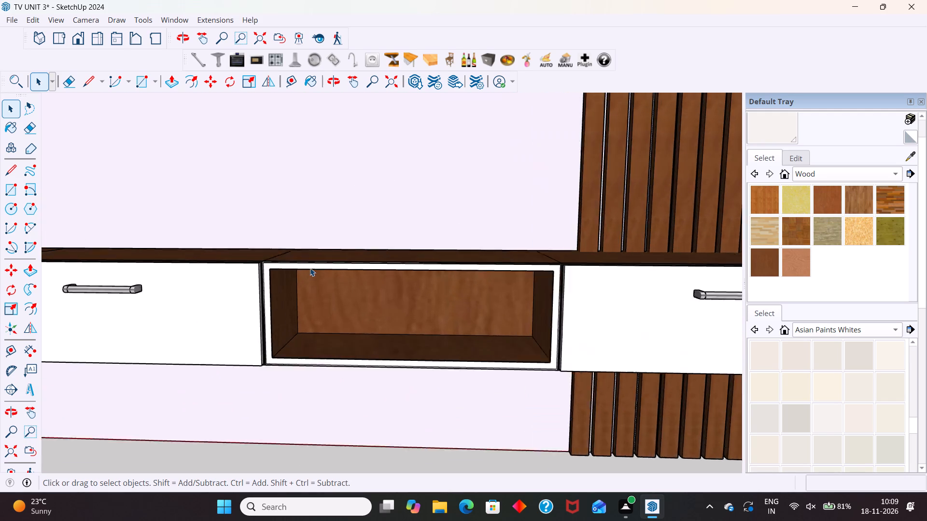
{"action": "scroll", "coordinate": [310, 268], "scroll_direction": "up", "scroll_amount": 8}
{"action": "scroll", "coordinate": [254, 260], "scroll_direction": "up", "scroll_amount": 6}
{"action": "scroll", "coordinate": [310, 267], "scroll_direction": "up", "scroll_amount": 5}
{"action": "double_click", "coordinate": [308, 266]}
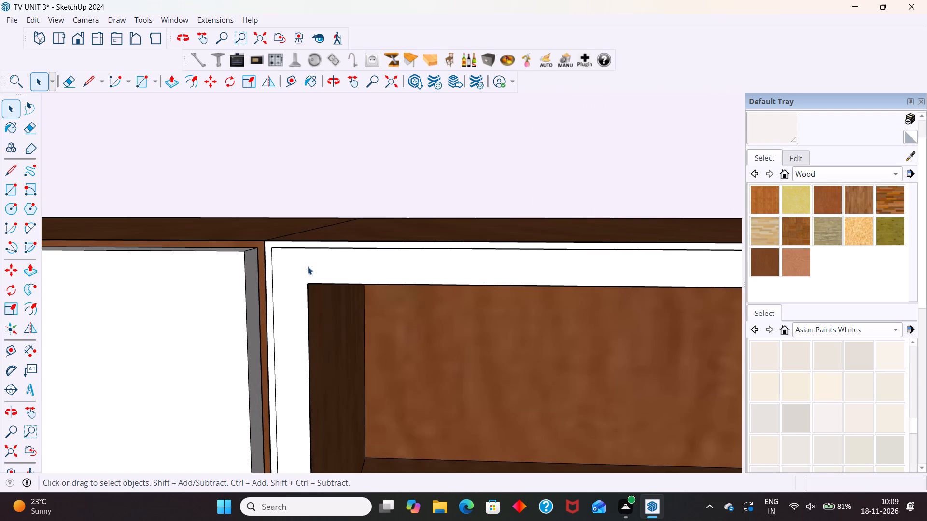
{"action": "left_click", "coordinate": [308, 266]}
{"action": "scroll", "coordinate": [239, 296], "scroll_direction": "down", "scroll_amount": 11}
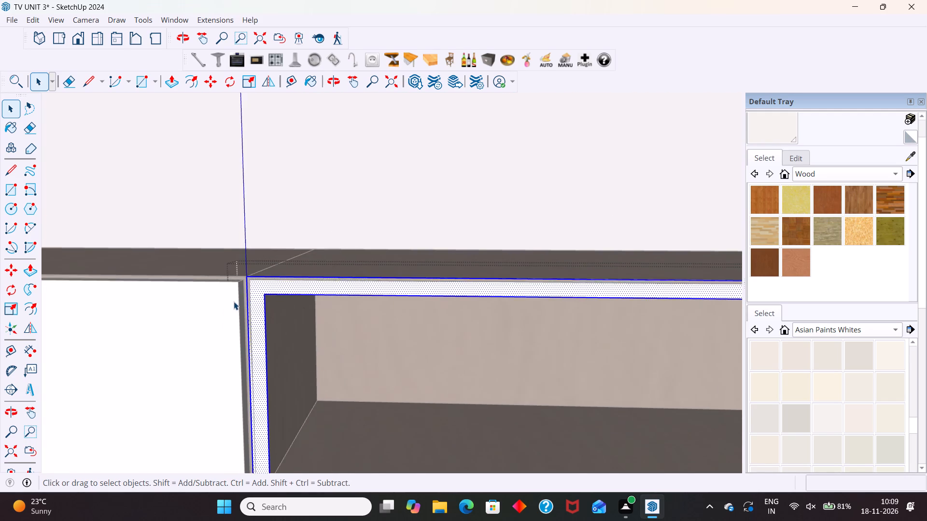
{"action": "scroll", "coordinate": [234, 302], "scroll_direction": "down", "scroll_amount": 4}
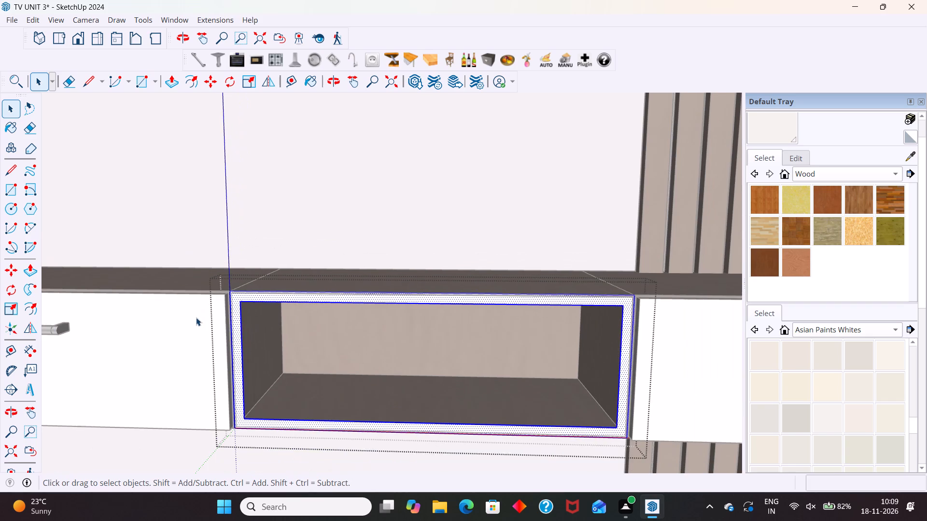
{"action": "scroll", "coordinate": [196, 317], "scroll_direction": "down", "scroll_amount": 1}
{"action": "key", "text": "p"}
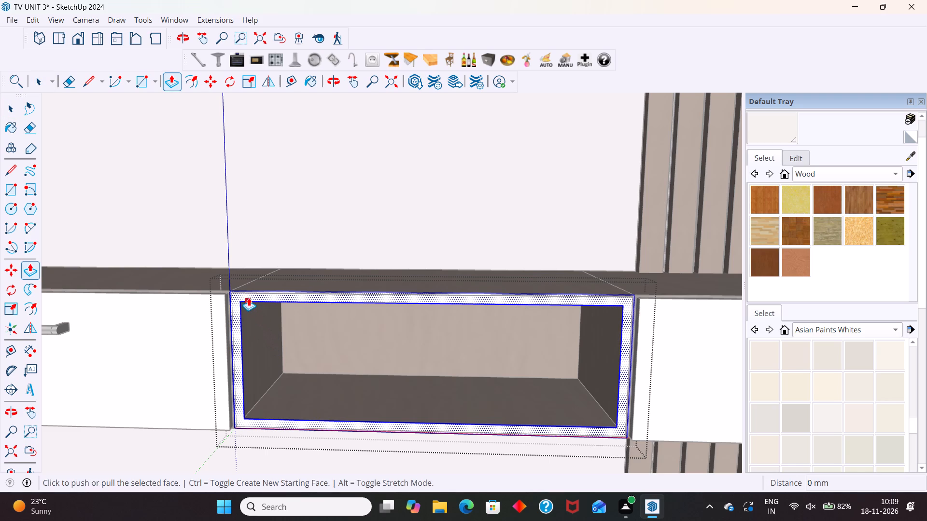
{"action": "left_click", "coordinate": [249, 296]}
{"action": "type", "text": "18"}
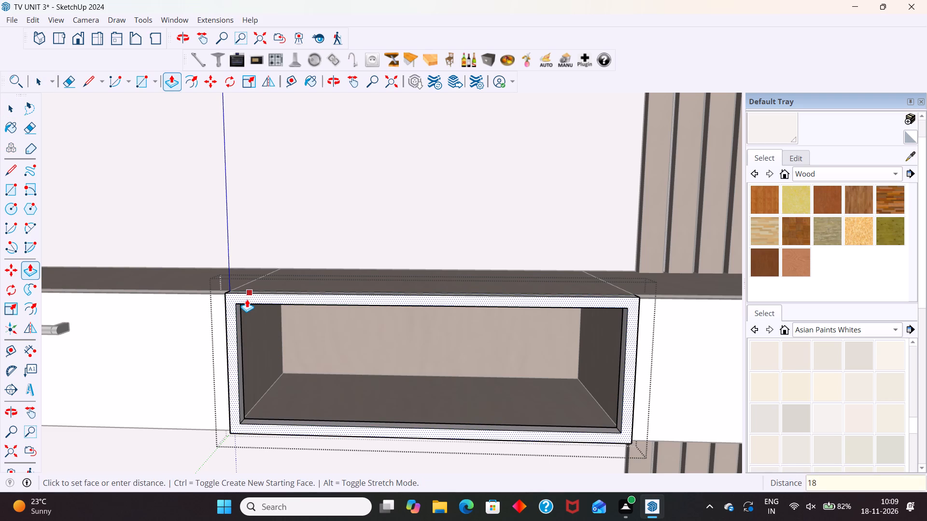
{"action": "key", "text": "Return"}
{"action": "key", "text": "space"}
{"action": "left_click", "coordinate": [211, 465]}
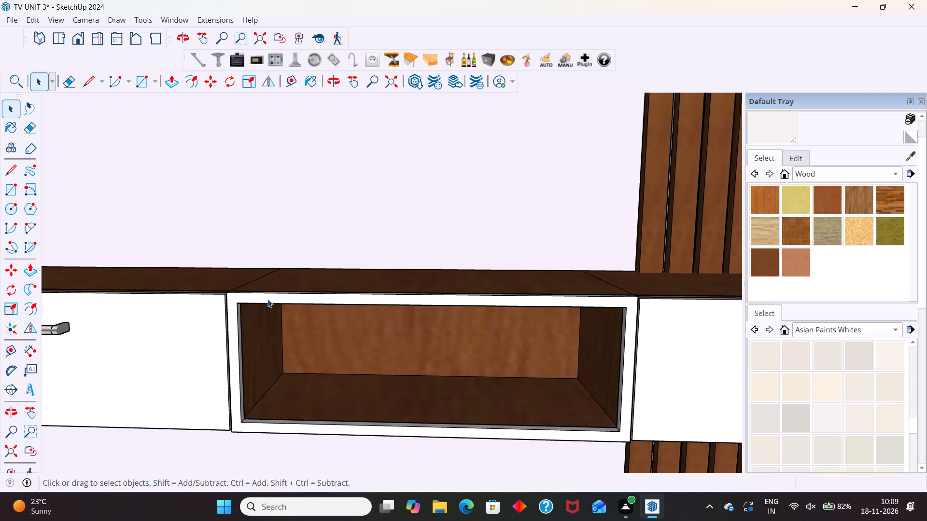
Paint the central niche frame with the dark brown wood from the Wood collection and clear the selection.
{"action": "left_click", "coordinate": [268, 298]}
{"action": "middle_click_drag", "start_coordinate": [307, 297], "coordinate": [235, 415]}
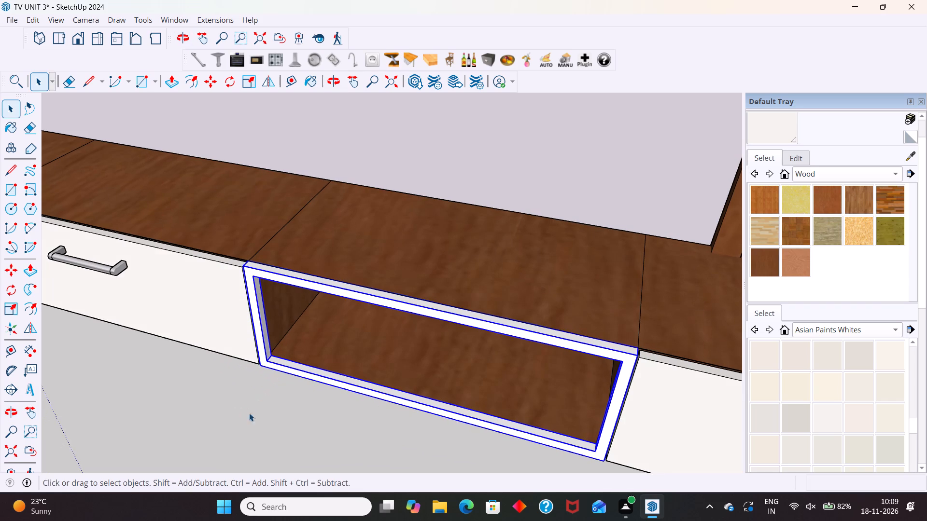
{"action": "left_click", "coordinate": [770, 259]}
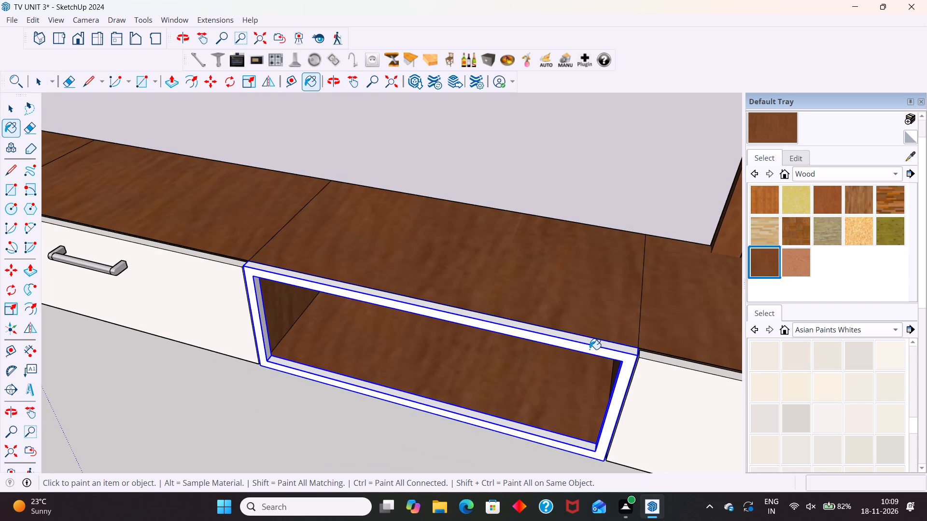
{"action": "left_click", "coordinate": [590, 349]}
{"action": "key", "text": "space"}
{"action": "left_click", "coordinate": [179, 452]}
Examine the complete TV unit from the front, the side and the back of the wall panel.
{"action": "scroll", "coordinate": [384, 282], "scroll_direction": "down", "scroll_amount": 6}
{"action": "middle_click_drag", "start_coordinate": [446, 338], "coordinate": [471, 330]}
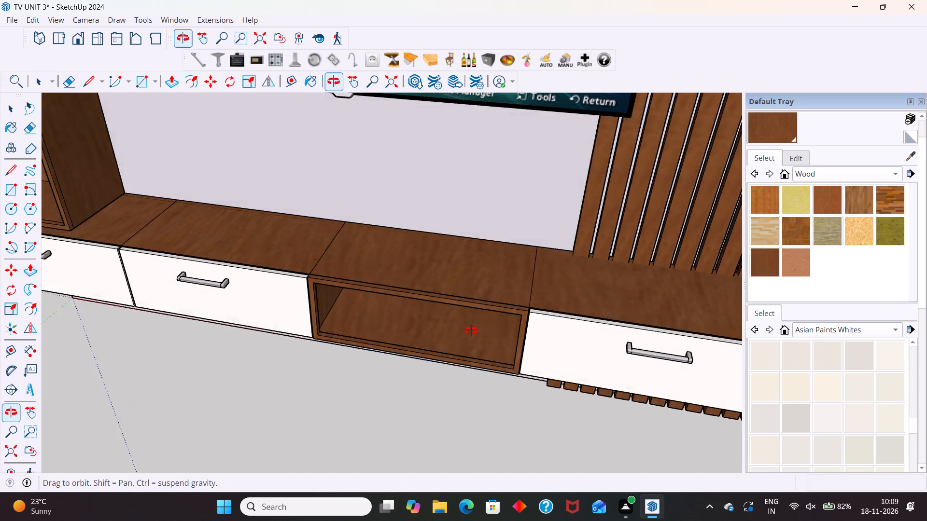
{"action": "middle_click_drag", "start_coordinate": [471, 330], "coordinate": [515, 253]}
{"action": "scroll", "coordinate": [514, 250], "scroll_direction": "down", "scroll_amount": 5}
{"action": "middle_click_drag", "start_coordinate": [507, 287], "coordinate": [505, 242]}
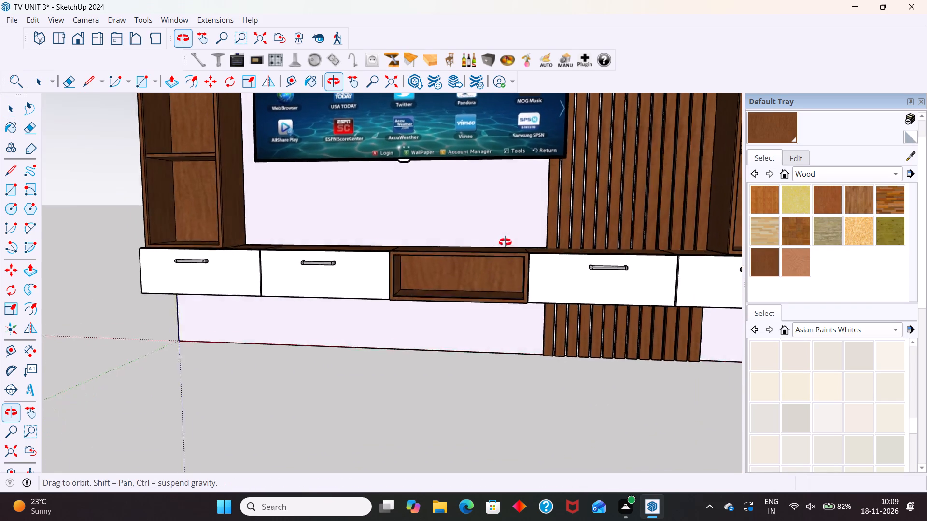
{"action": "middle_click_drag", "start_coordinate": [505, 242], "coordinate": [506, 241]}
{"action": "scroll", "coordinate": [498, 274], "scroll_direction": "down", "scroll_amount": 13}
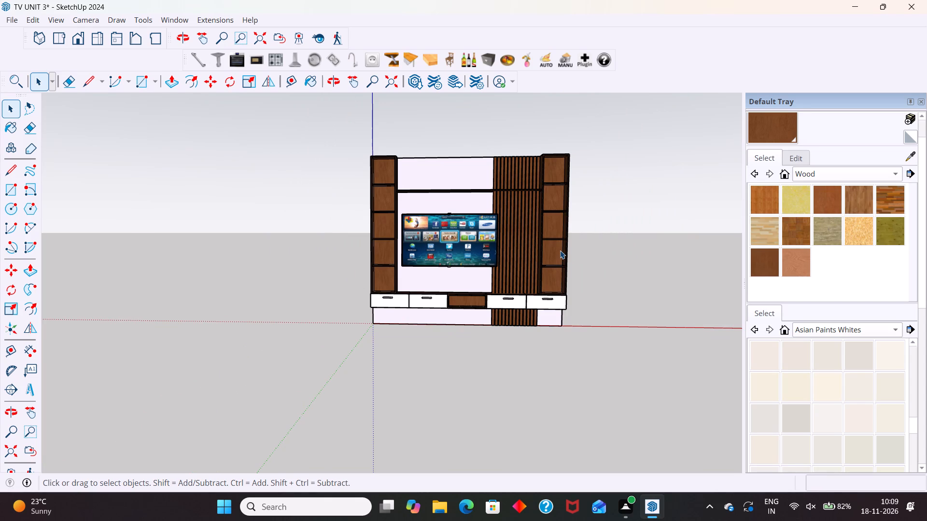
{"action": "scroll", "coordinate": [353, 198], "scroll_direction": "down", "scroll_amount": 4}
{"action": "middle_click_drag", "start_coordinate": [524, 260], "coordinate": [342, 367]}
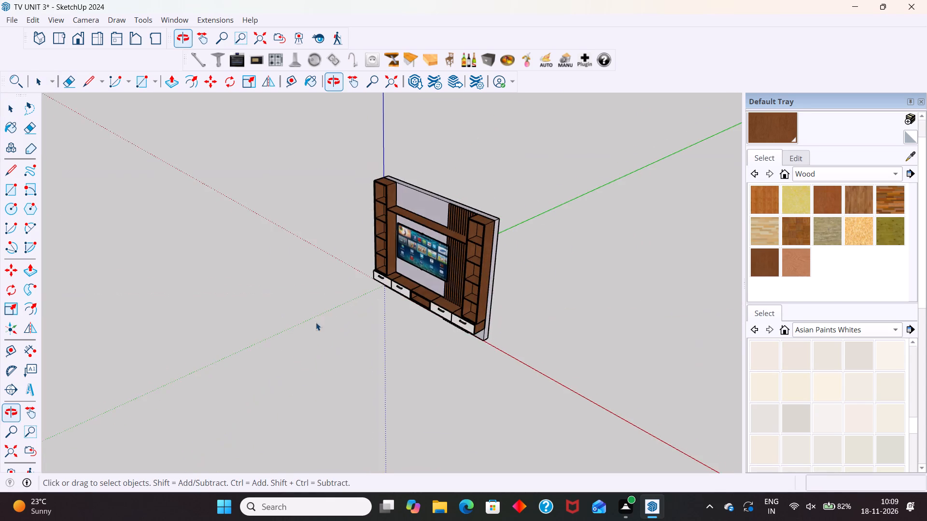
{"action": "scroll", "coordinate": [507, 193], "scroll_direction": "down", "scroll_amount": 5}
{"action": "middle_click_drag", "start_coordinate": [520, 244], "coordinate": [197, 268]}
{"action": "scroll", "coordinate": [461, 298], "scroll_direction": "up", "scroll_amount": 11}
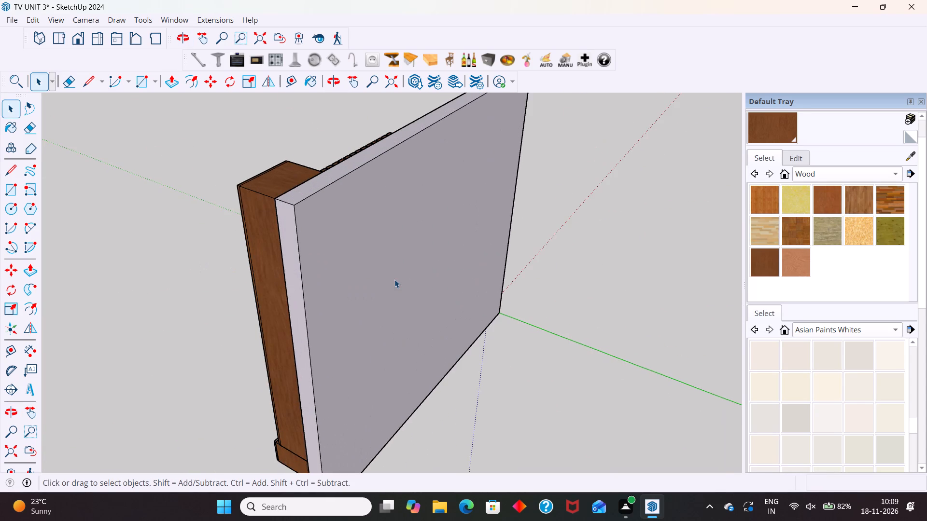
{"action": "left_click", "coordinate": [391, 280]}
{"action": "left_click", "coordinate": [199, 315]}
{"action": "scroll", "coordinate": [262, 252], "scroll_direction": "up", "scroll_amount": 6}
{"action": "scroll", "coordinate": [324, 259], "scroll_direction": "down", "scroll_amount": 15}
{"action": "middle_click_drag", "start_coordinate": [336, 320], "coordinate": [500, 314]}
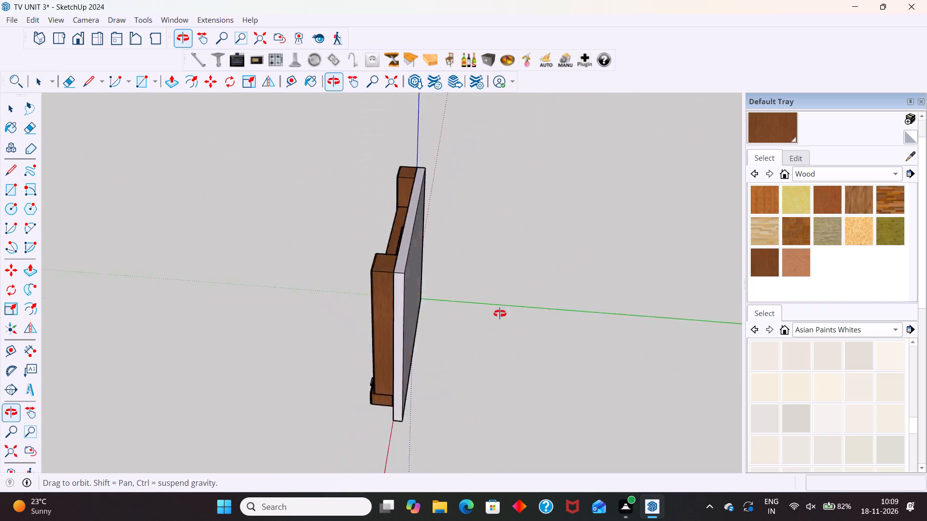
{"action": "middle_click_drag", "start_coordinate": [500, 314], "coordinate": [555, 282]}
{"action": "middle_click_drag", "start_coordinate": [394, 332], "coordinate": [593, 300]}
{"action": "middle_click_drag", "start_coordinate": [365, 303], "coordinate": [471, 294]}
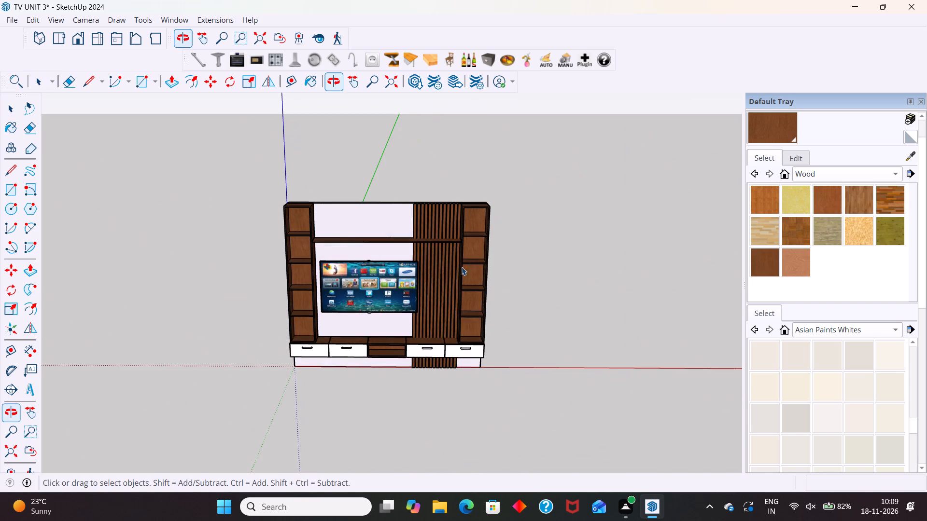
{"action": "scroll", "coordinate": [409, 222], "scroll_direction": "up", "scroll_amount": 1}
{"action": "scroll", "coordinate": [408, 225], "scroll_direction": "down", "scroll_amount": 2}
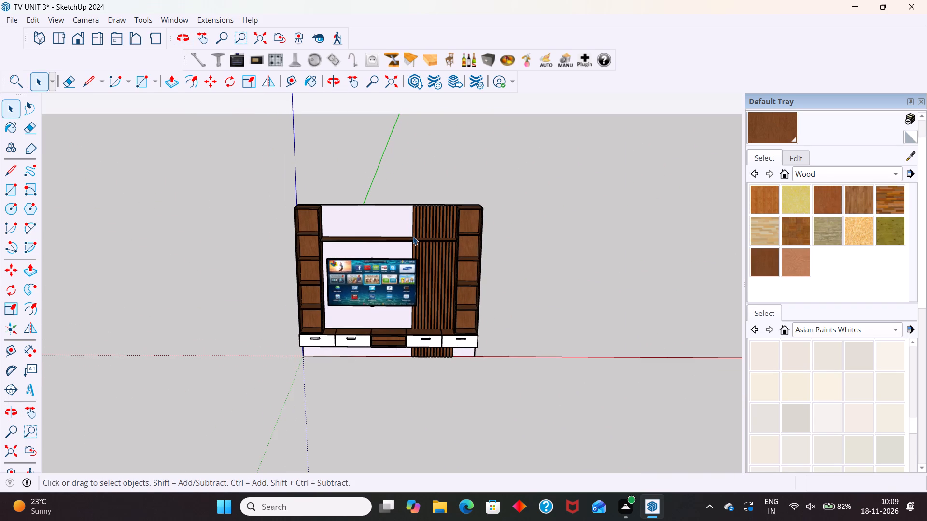
Save the TV unit model.
{"action": "key", "text": "ctrl+s"}
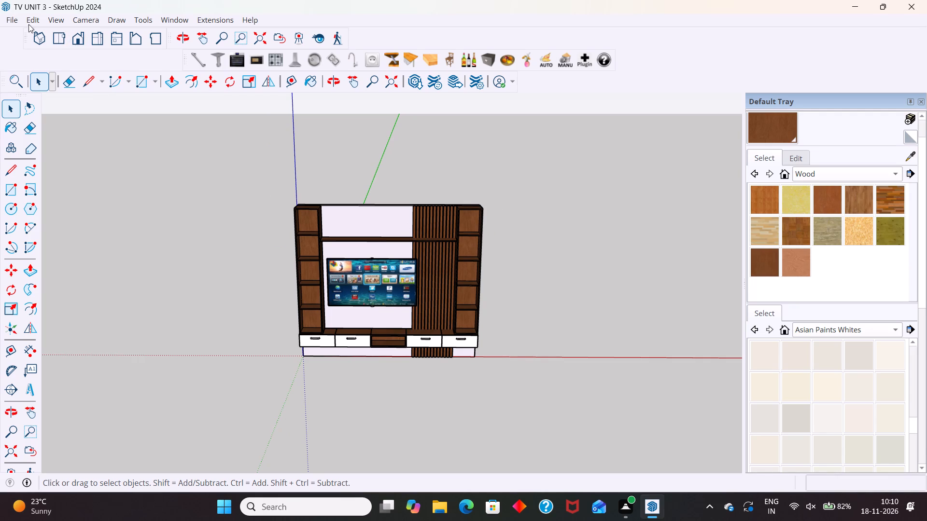
Export the current front view as a JPEG 2D graphic named TV UNIT 3 in the Documents folder.
{"action": "left_click", "coordinate": [14, 20]}
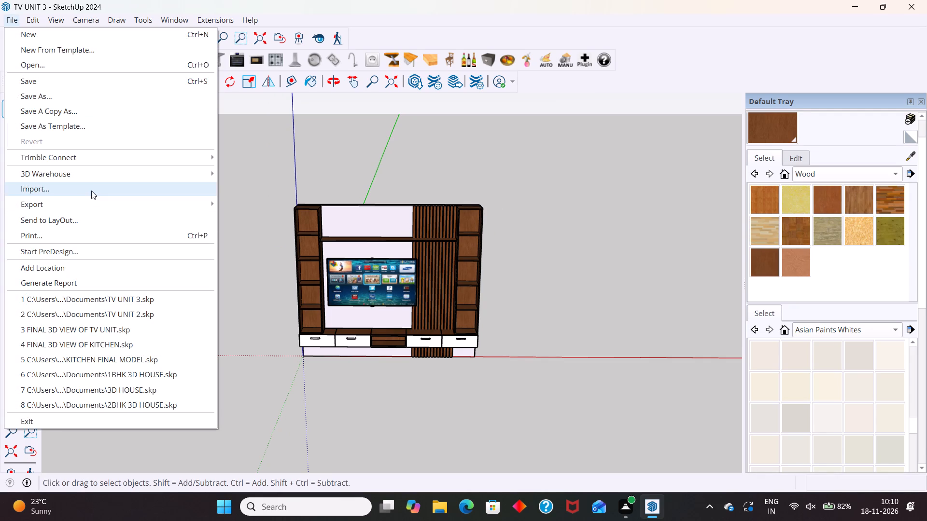
{"action": "left_click", "coordinate": [96, 202]}
{"action": "left_click", "coordinate": [256, 219]}
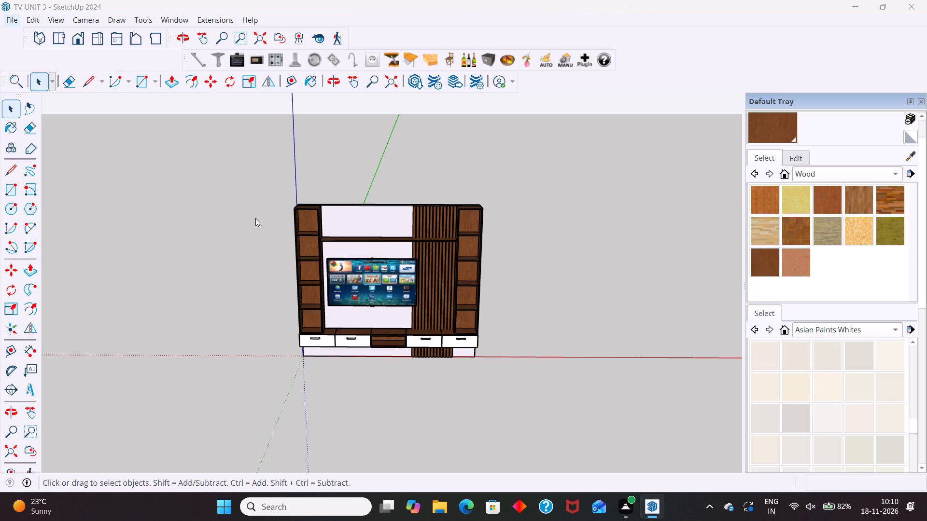
{"action": "scroll", "coordinate": [59, 191], "scroll_direction": "down", "scroll_amount": 1}
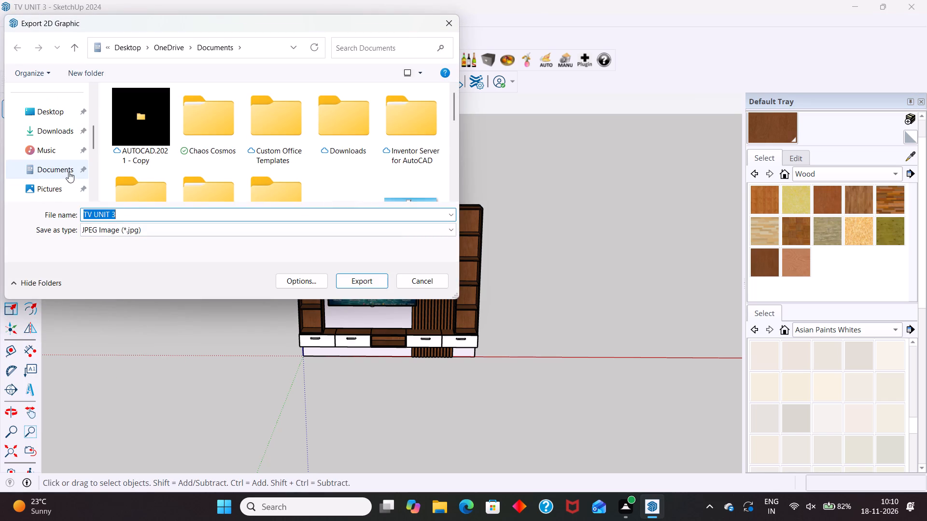
{"action": "left_click", "coordinate": [69, 171]}
{"action": "left_click", "coordinate": [364, 283]}
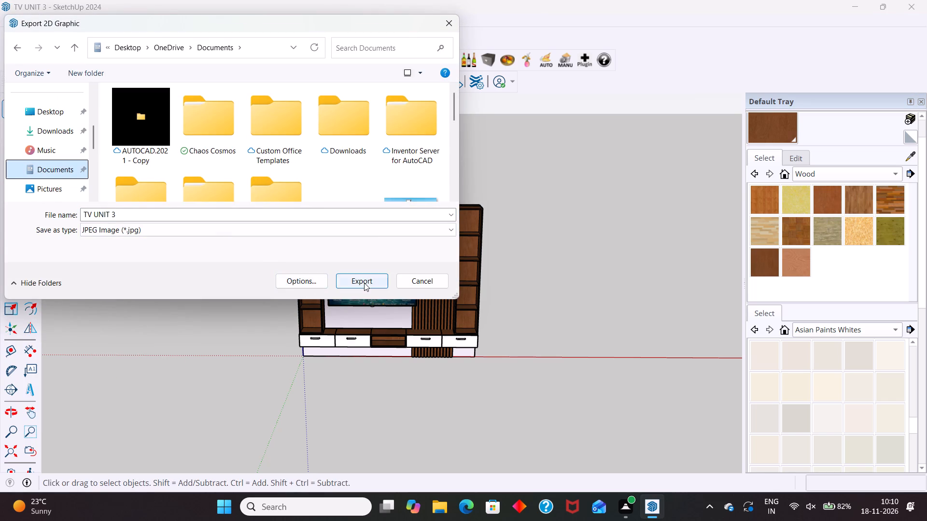